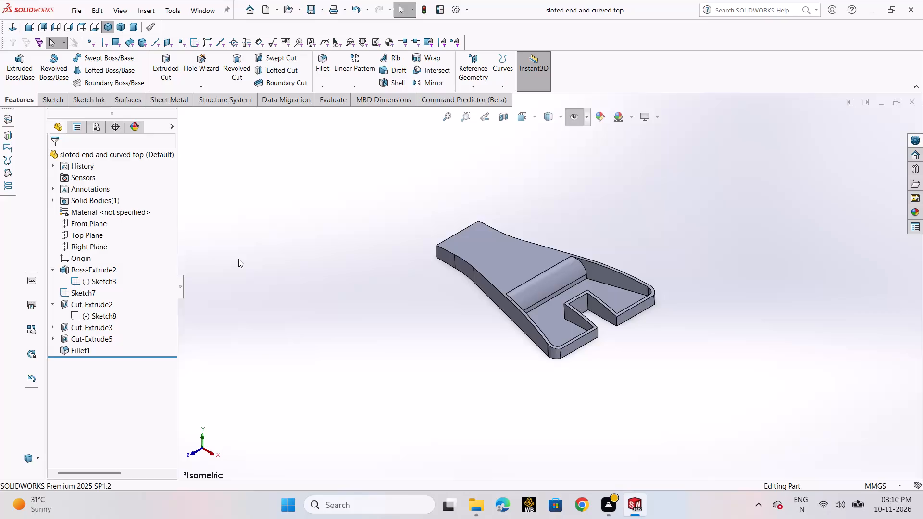
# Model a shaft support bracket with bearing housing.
# Create a new part document.
pyautogui.hotkey('ctrl', 'n')
pyautogui.click(397, 377)
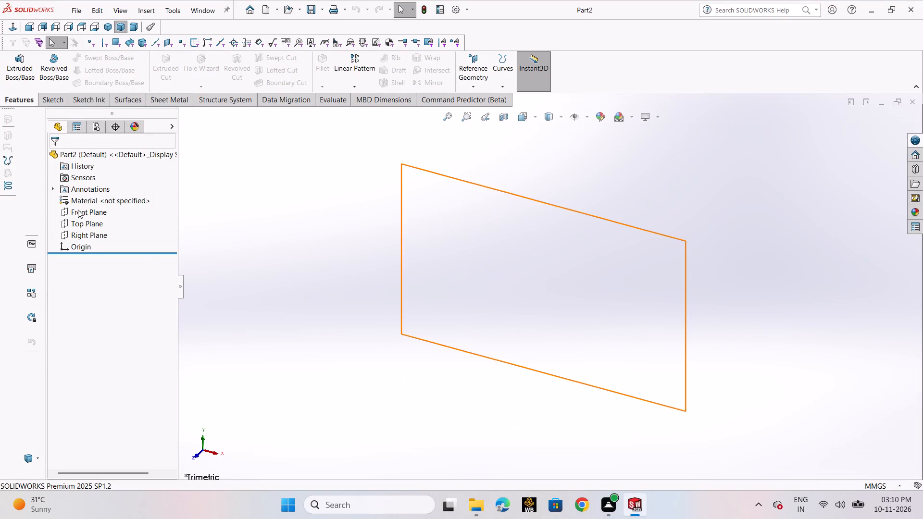
# Start a sketch on the Top Plane and draw a center rectangle about 223 mm wide, centred on the origin.
pyautogui.click(94, 225)
pyautogui.click(107, 213)
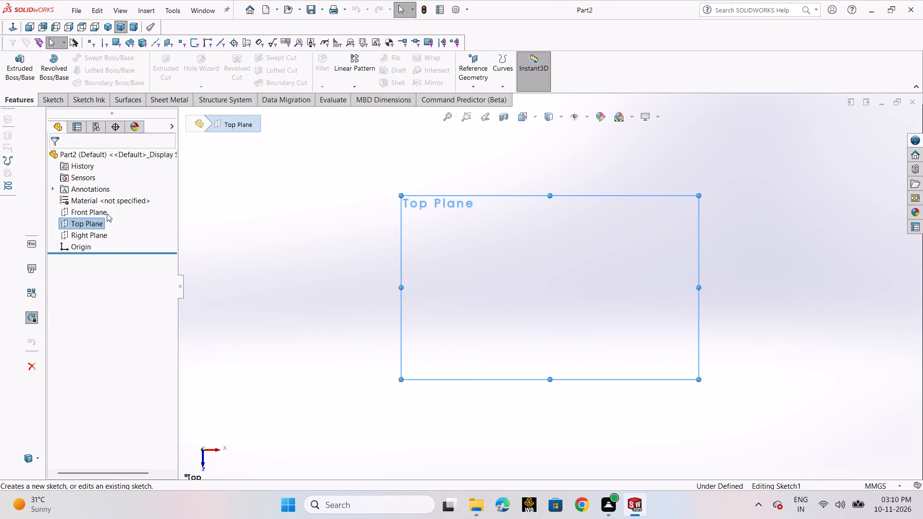
pyautogui.click(92, 76)
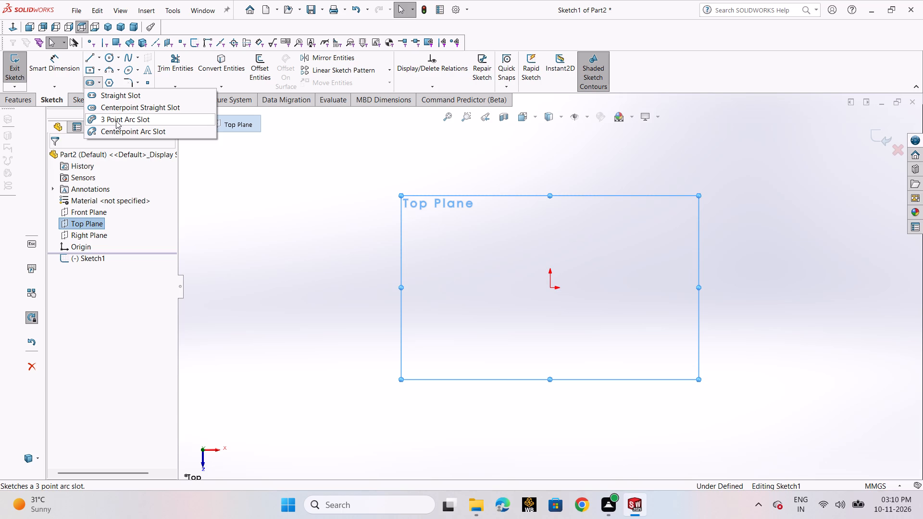
pyautogui.click(86, 69)
pyautogui.click(93, 69)
pyautogui.click(114, 96)
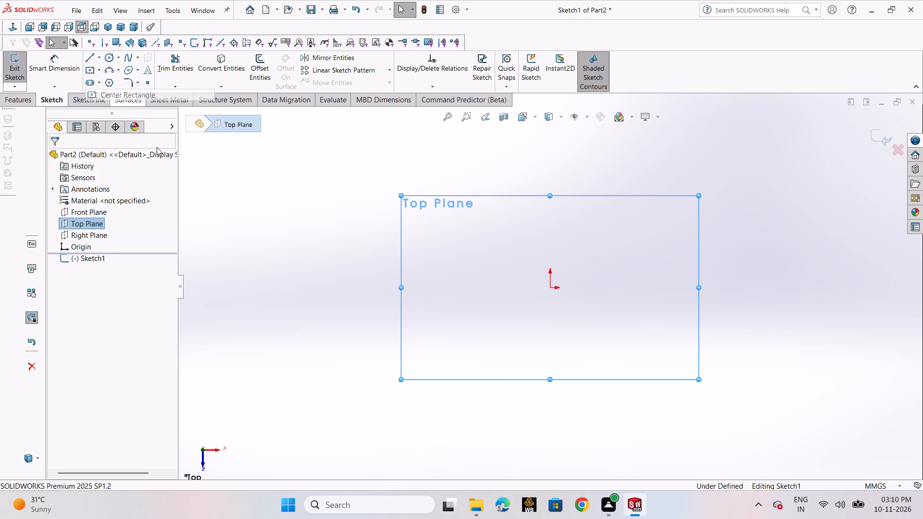
pyautogui.click(551, 286)
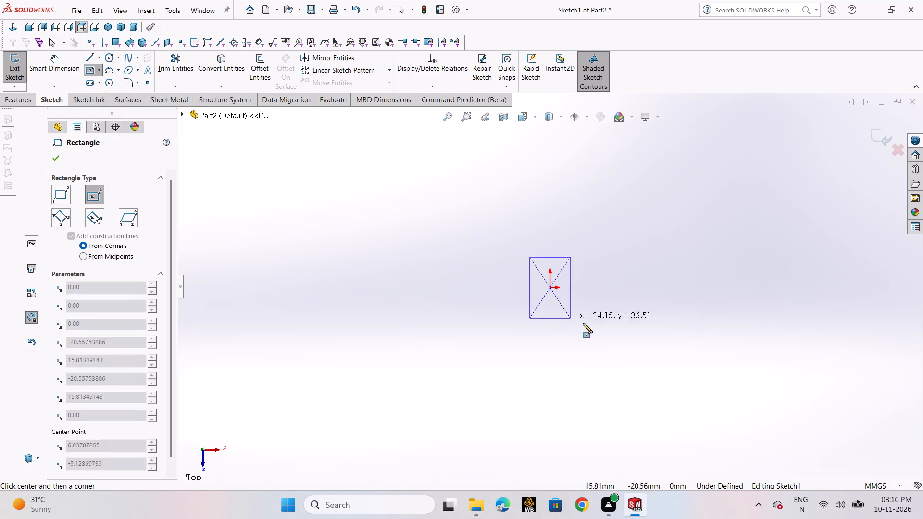
pyautogui.click(736, 375)
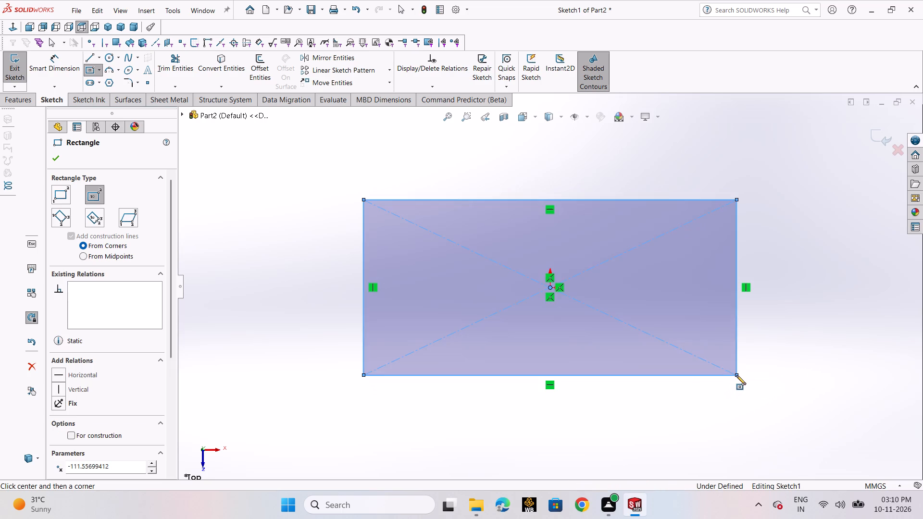
pyautogui.rightClick(733, 379)
pyautogui.click(754, 391)
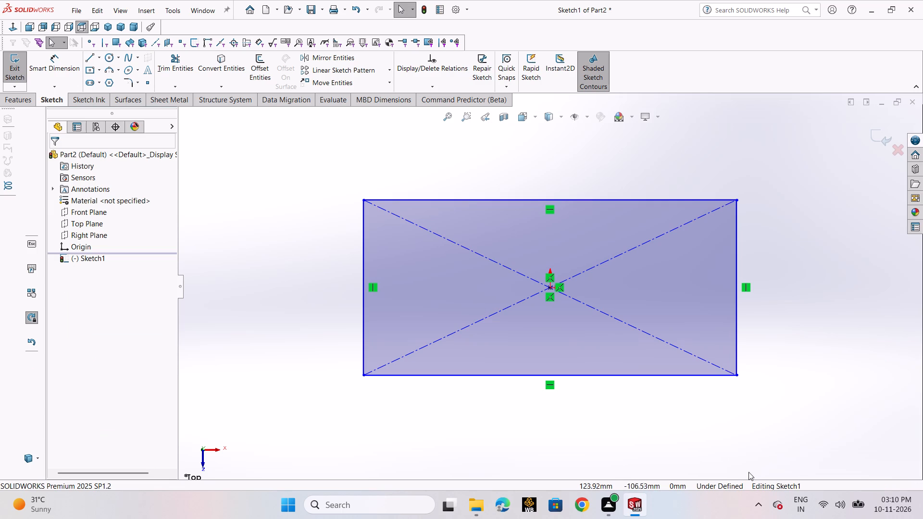
# Dimension the rectangle to 284 mm along its horizontal side and 126 mm along its vertical side.
pyautogui.click(53, 83)
pyautogui.click(62, 73)
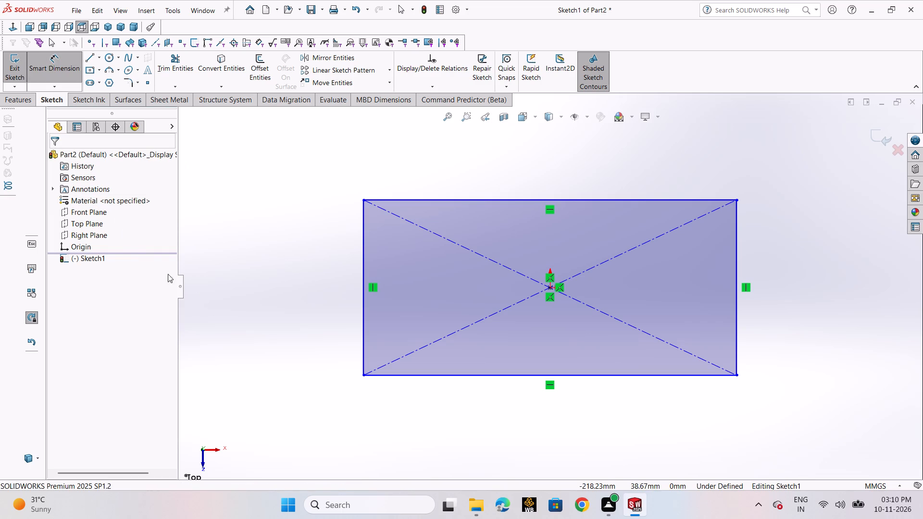
pyautogui.click(499, 376)
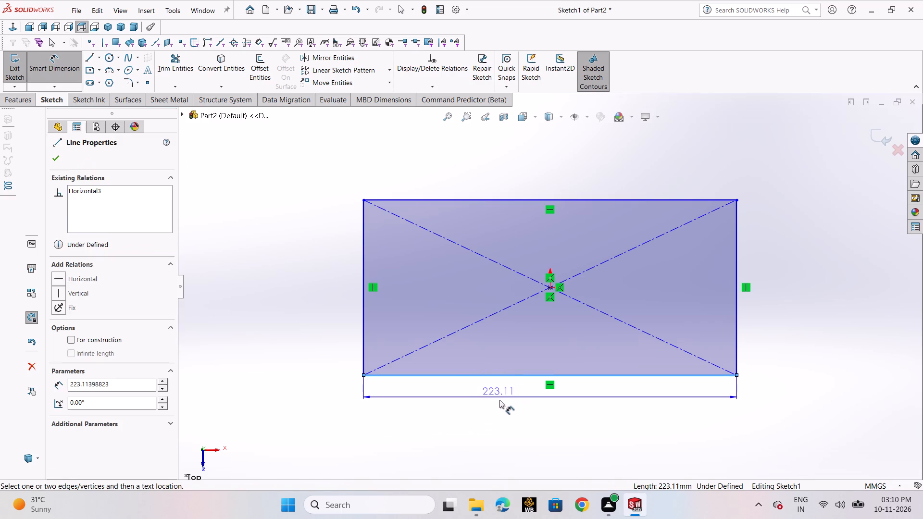
pyautogui.click(499, 400)
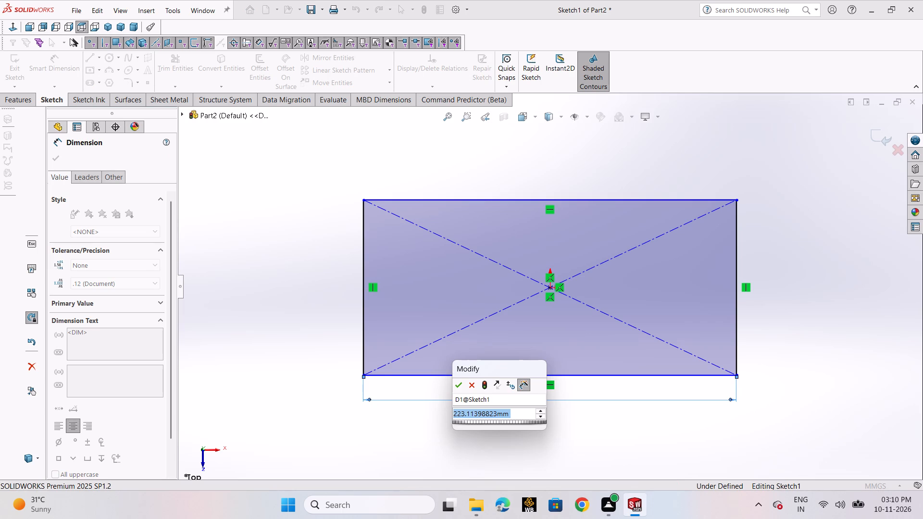
pyautogui.write('284')
pyautogui.press('Return')
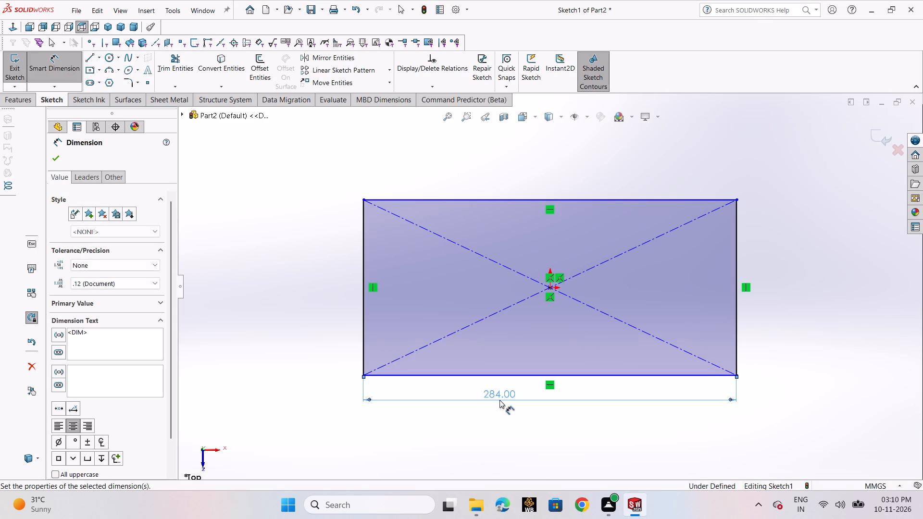
pyautogui.click(362, 296)
pyautogui.click(320, 292)
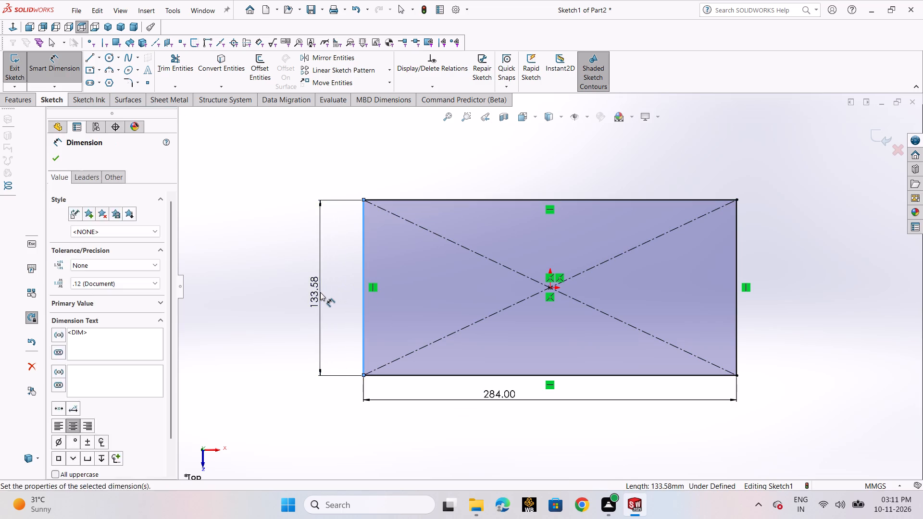
pyautogui.write('126')
pyautogui.press('Return')
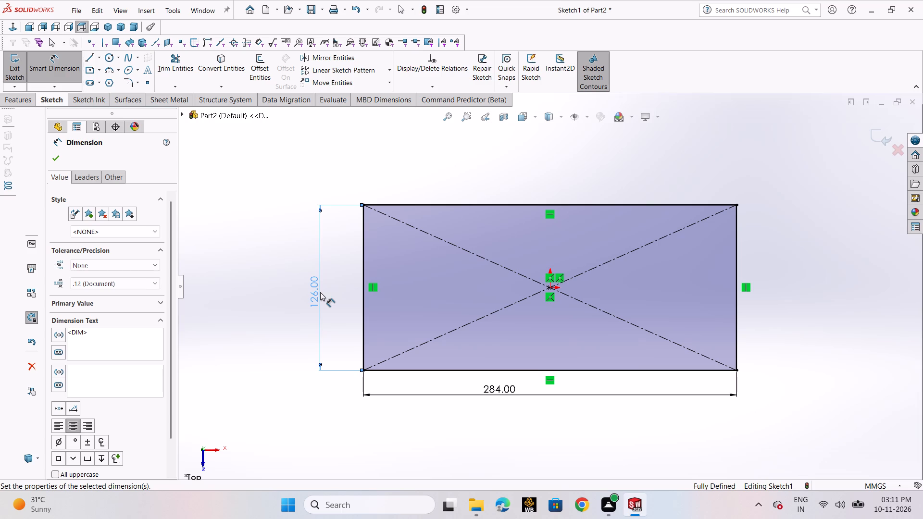
pyautogui.click(62, 161)
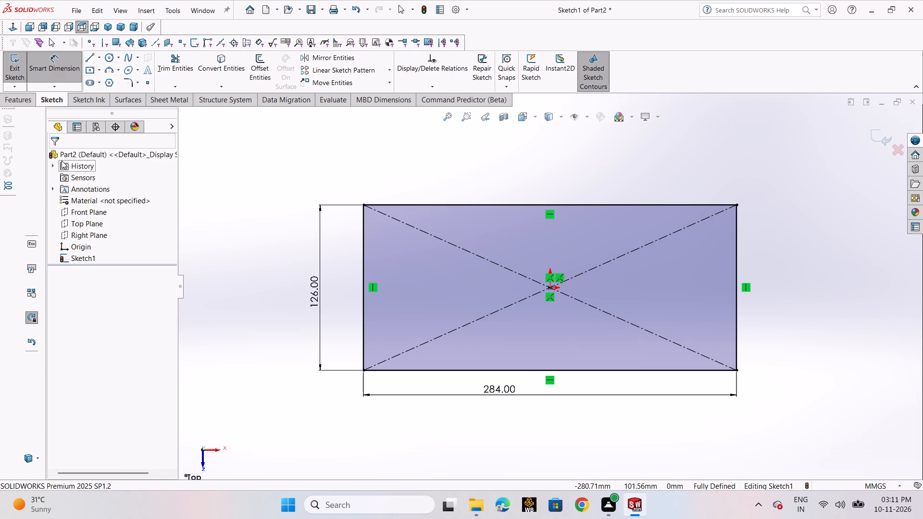
# Round all four corners of the rectangle with 24 mm sketch fillets.
pyautogui.click(131, 81)
pyautogui.click(137, 100)
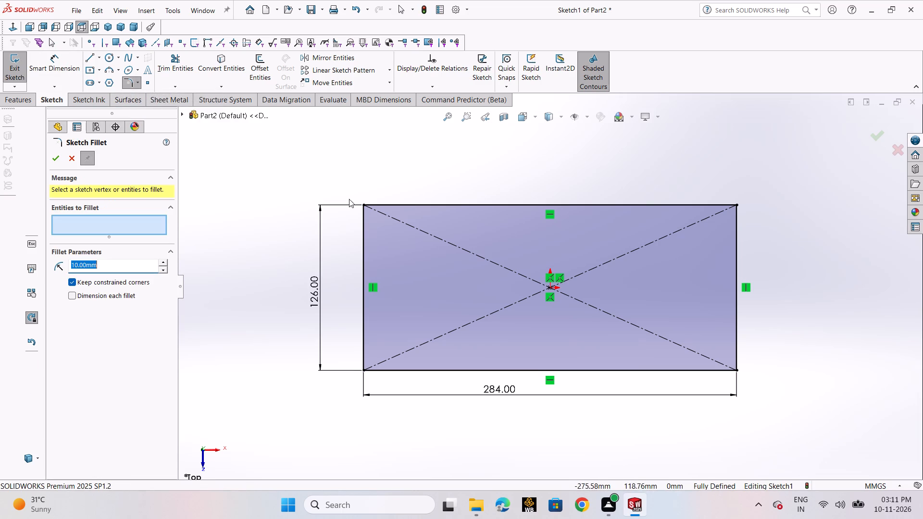
pyautogui.click(738, 203)
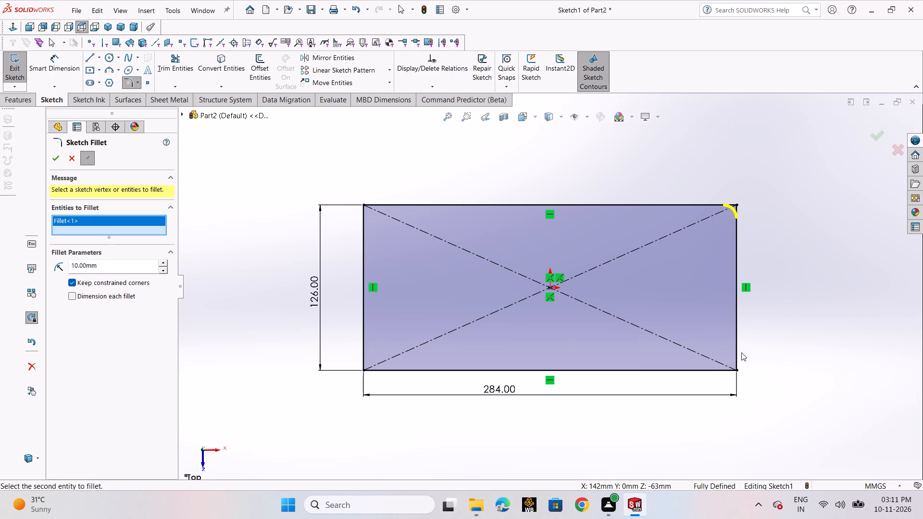
pyautogui.click(737, 370)
pyautogui.click(362, 372)
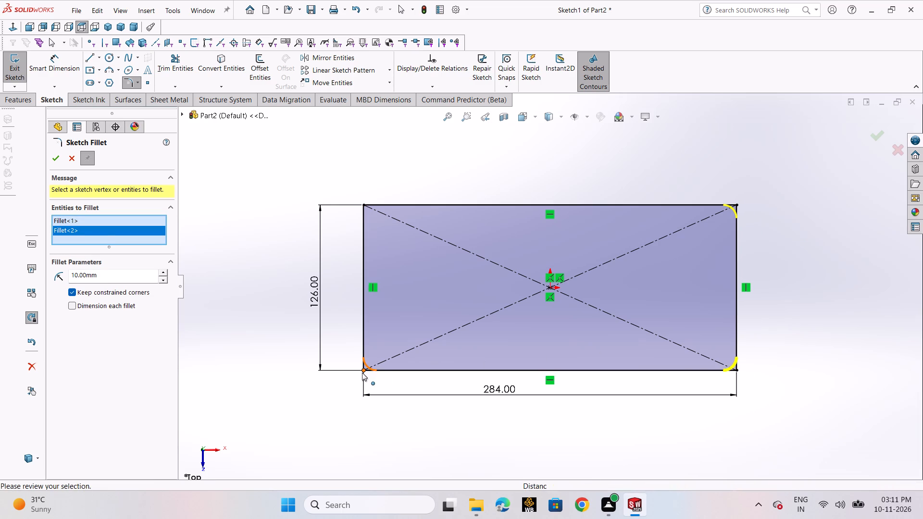
pyautogui.click(365, 204)
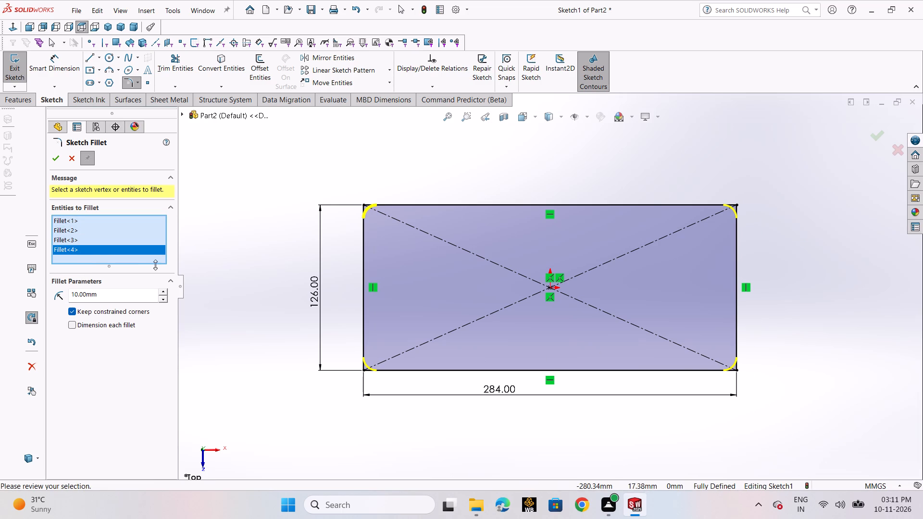
pyautogui.doubleClick(121, 288)
pyautogui.doubleClick(121, 300)
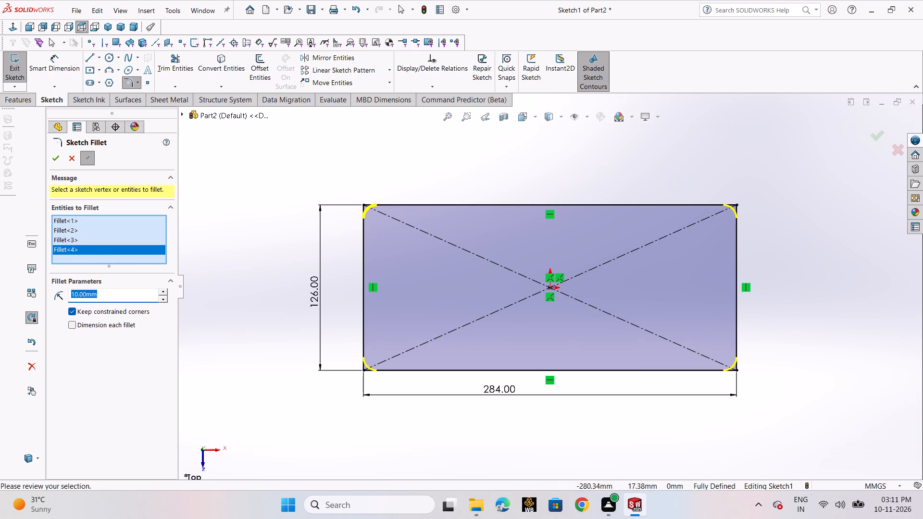
pyautogui.write('24')
pyautogui.press('Return')
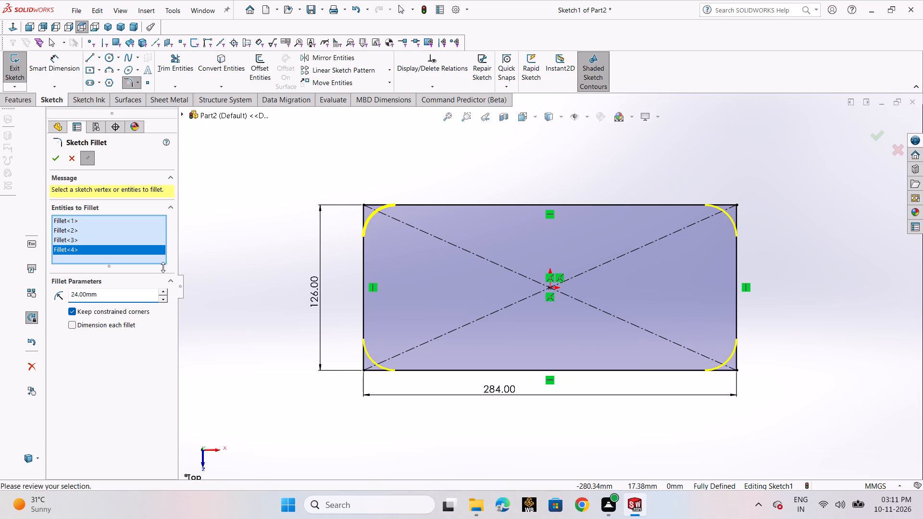
pyautogui.click(51, 154)
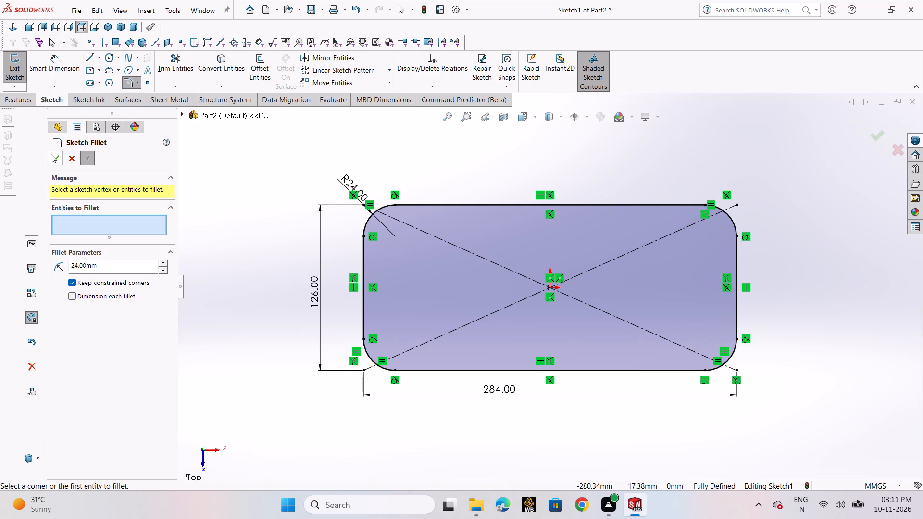
pyautogui.click(871, 137)
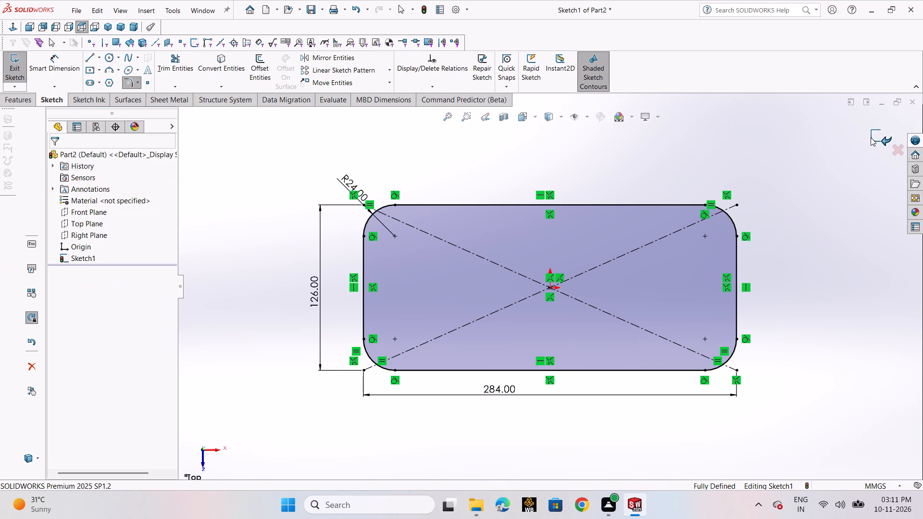
# Close the sketch and extrude the rounded rectangle 20 mm with the Mid Plane end condition.
pyautogui.click(8, 58)
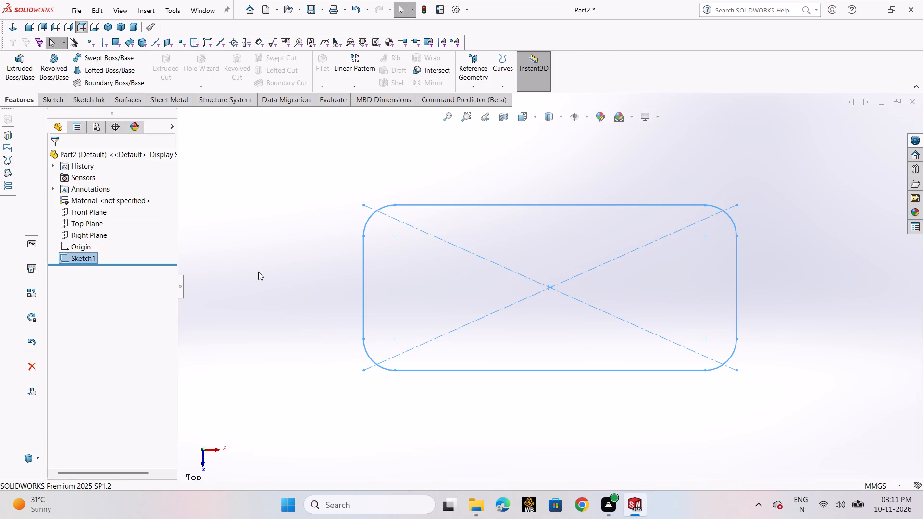
pyautogui.click(14, 69)
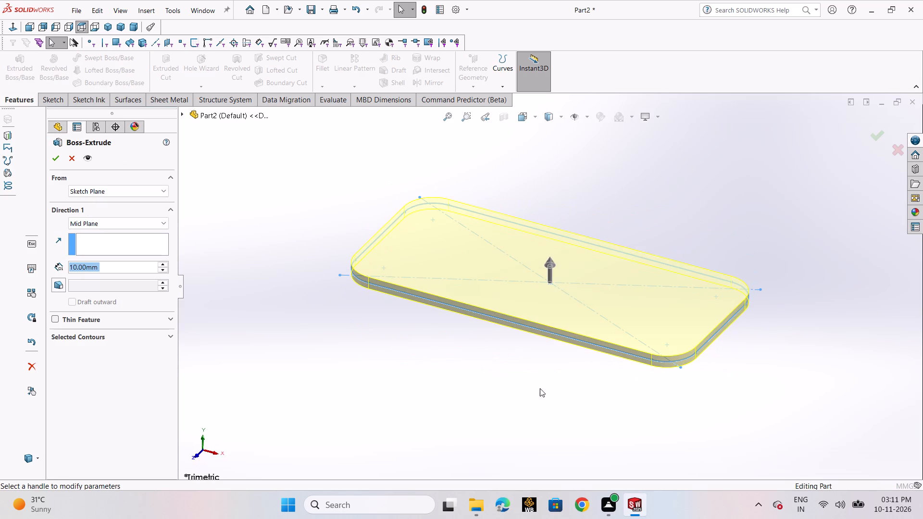
pyautogui.write('20')
pyautogui.press('Return')
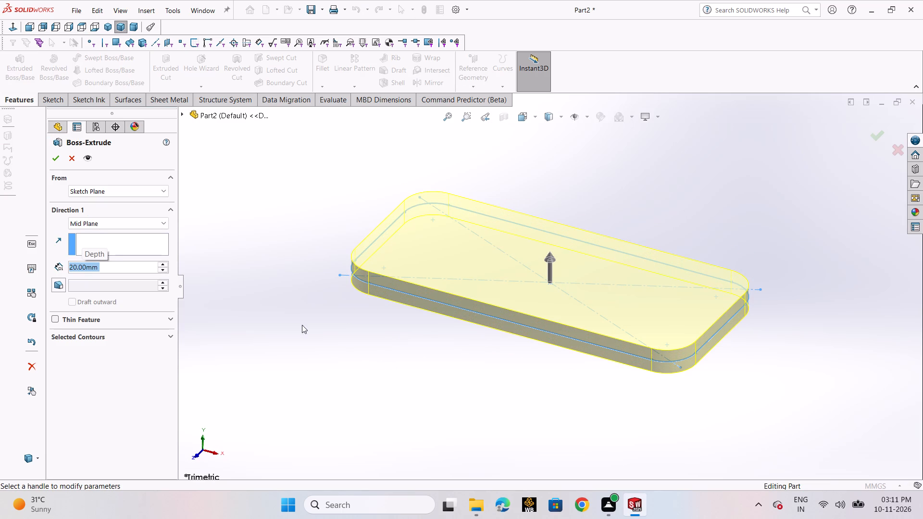
pyautogui.click(55, 161)
pyautogui.click(378, 366)
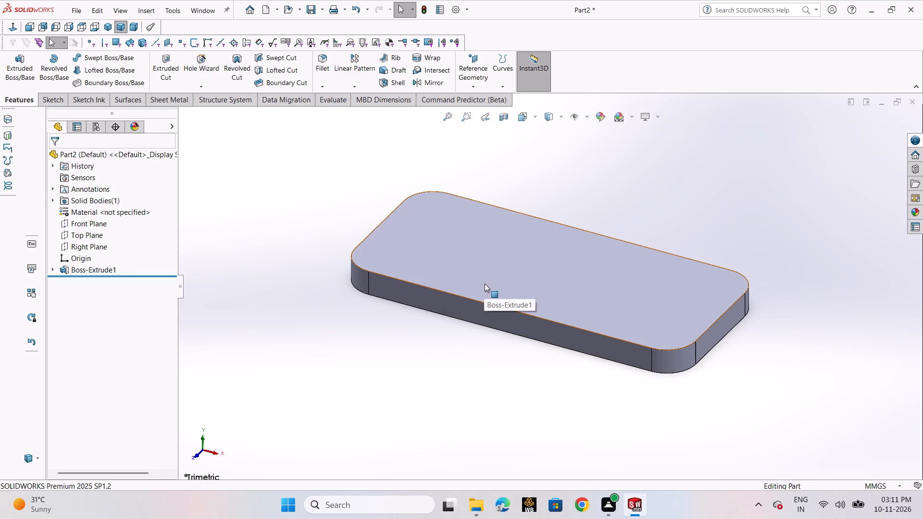
# On the plate's top face, sketch a circle of about 18 mm radius, centred about 96 mm from the origin towards the negative-X end.
pyautogui.click(505, 271)
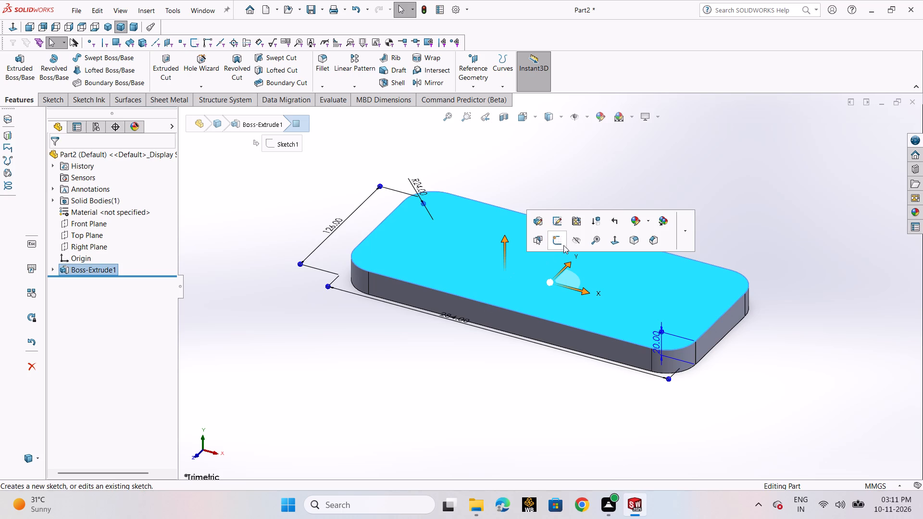
pyautogui.click(560, 244)
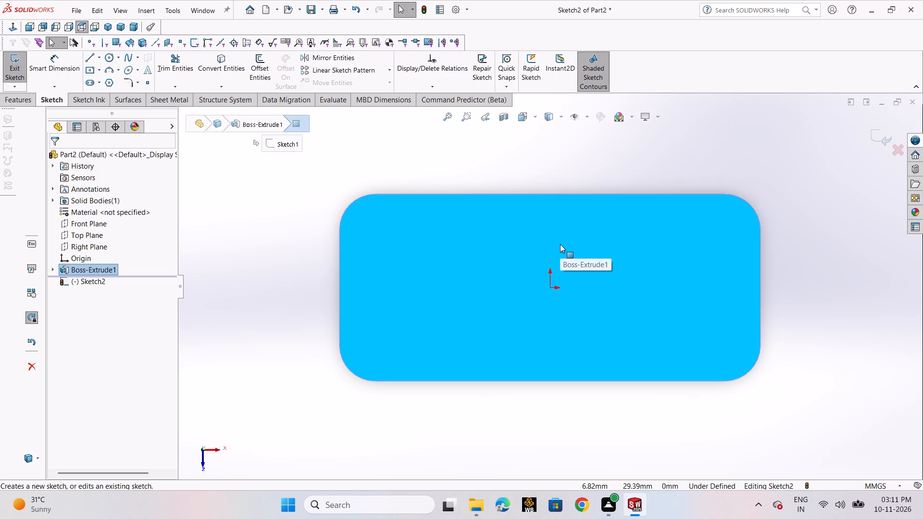
pyautogui.click(111, 55)
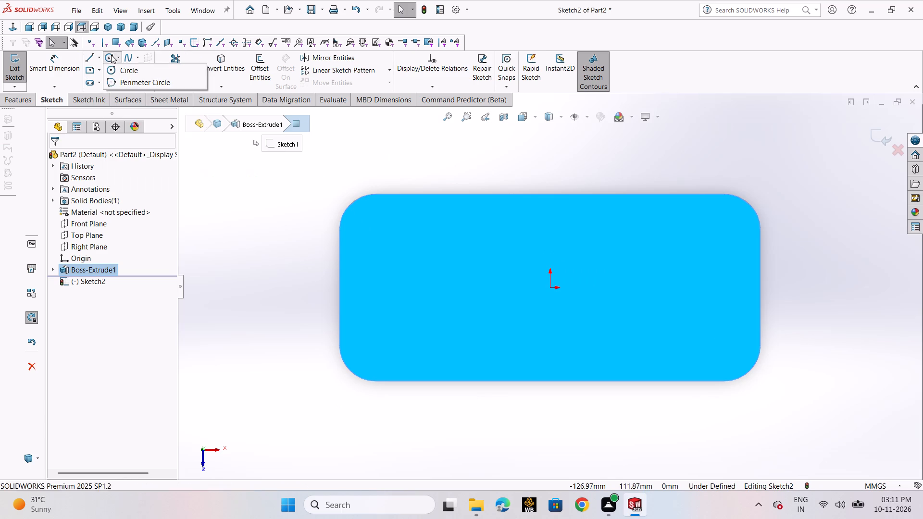
pyautogui.click(112, 67)
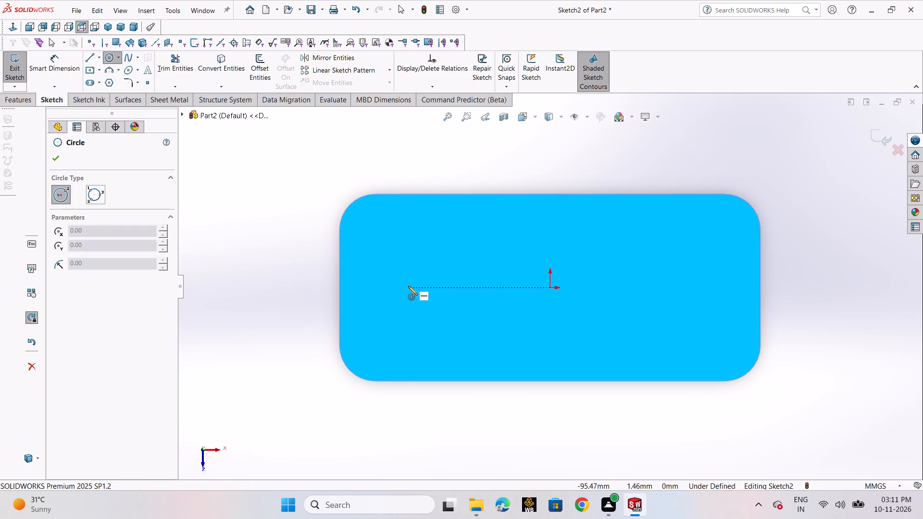
pyautogui.click(408, 286)
pyautogui.click(431, 300)
pyautogui.rightClick(431, 300)
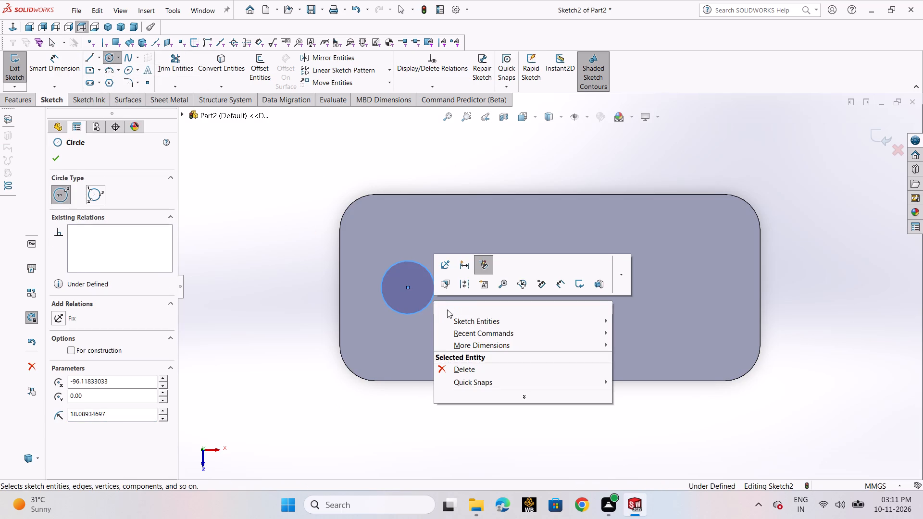
pyautogui.click(448, 309)
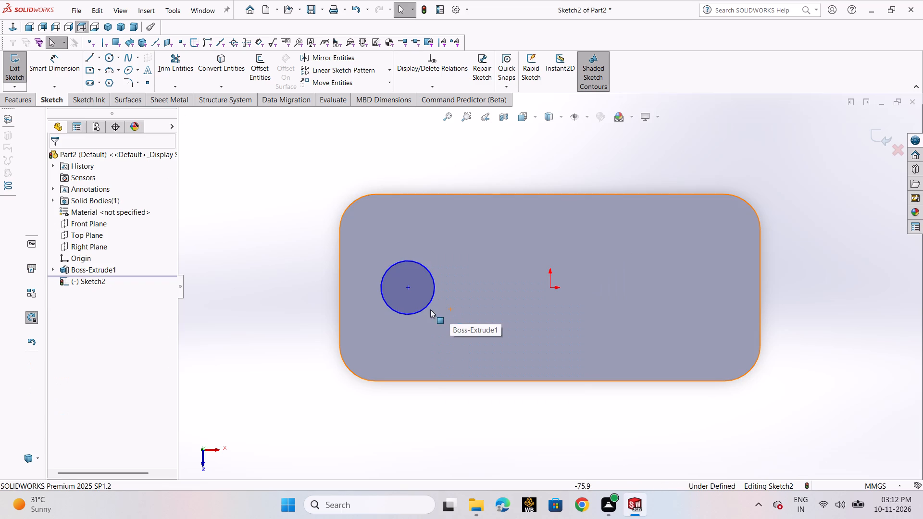
# Dimension the circle's centre 70 mm from the plate's straight short edge at the negative-X end.
pyautogui.click(63, 72)
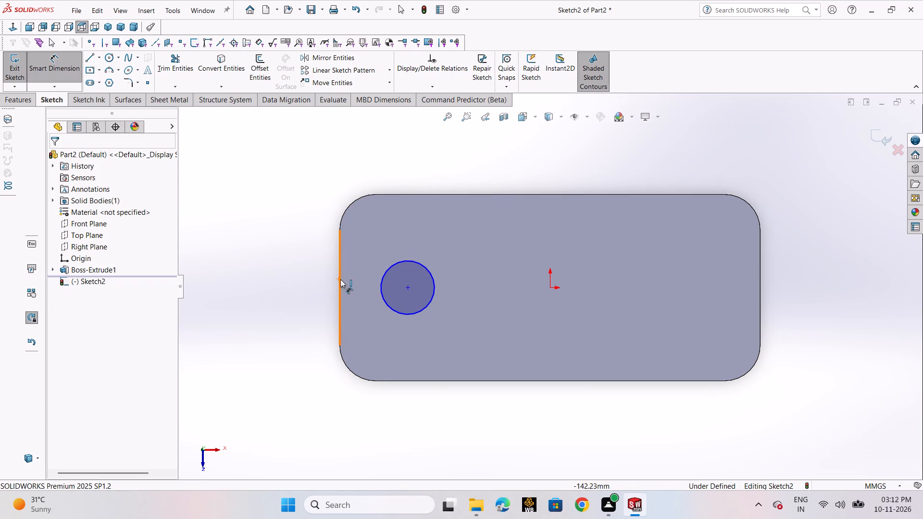
pyautogui.click(338, 286)
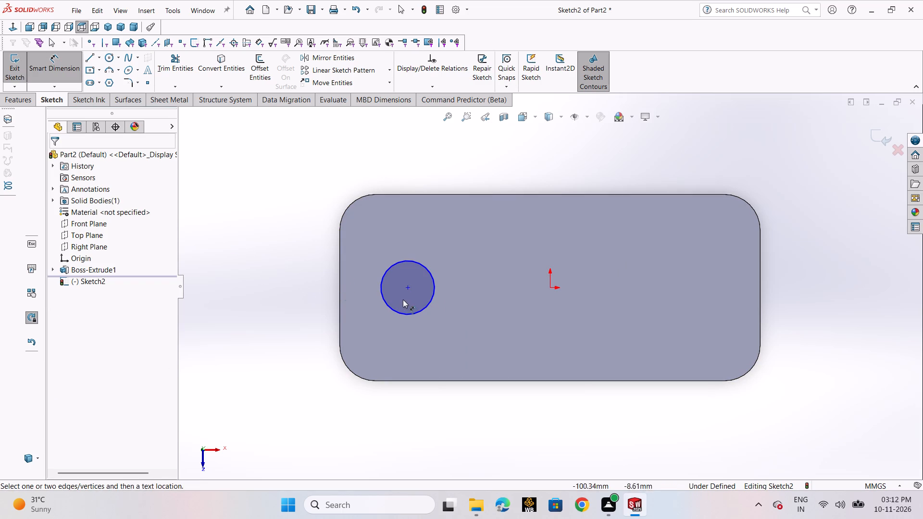
pyautogui.click(409, 289)
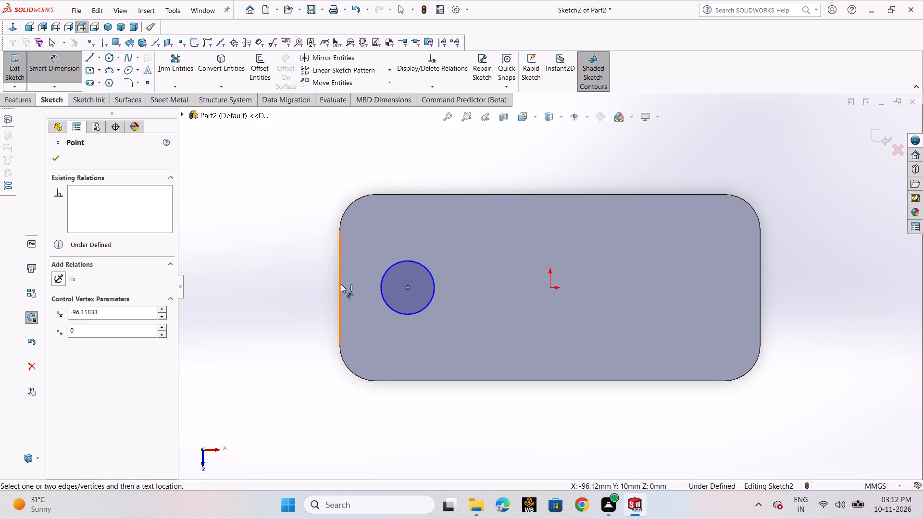
pyautogui.click(341, 284)
pyautogui.click(357, 407)
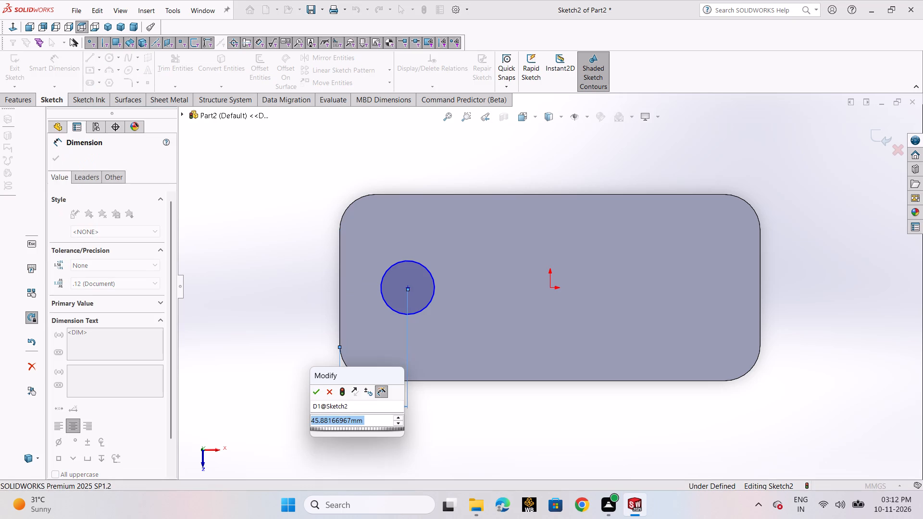
pyautogui.write('70')
pyautogui.press('Return')
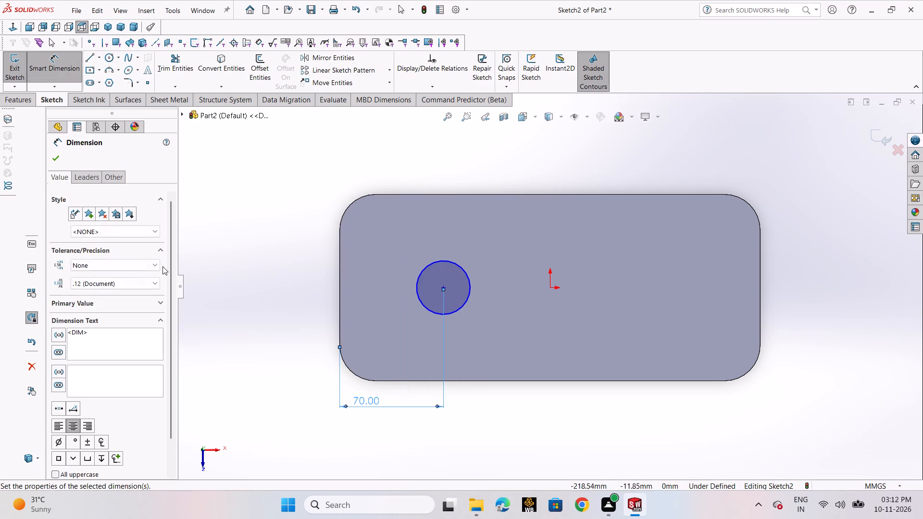
pyautogui.click(54, 158)
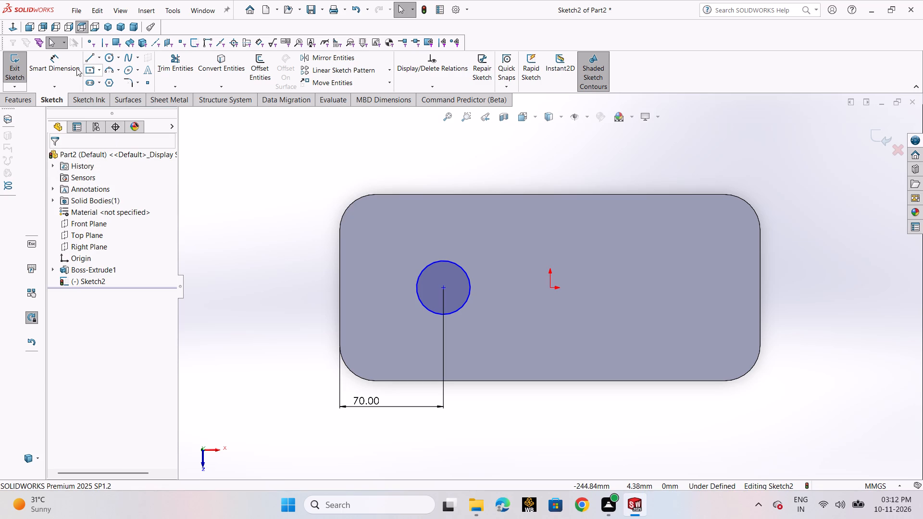
# Sketch a second, concentric circle of about 37 mm radius around the existing circle.
pyautogui.click(108, 62)
pyautogui.click(112, 71)
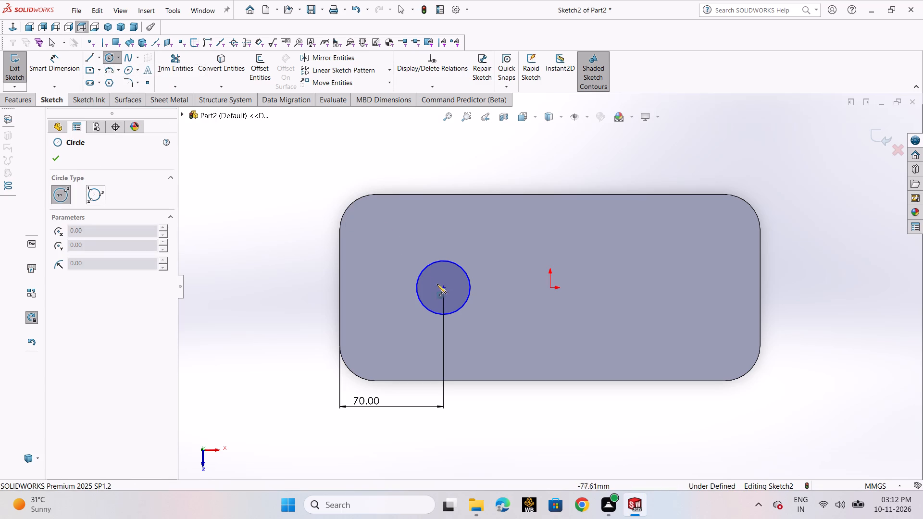
pyautogui.click(444, 290)
pyautogui.click(497, 301)
pyautogui.rightClick(499, 292)
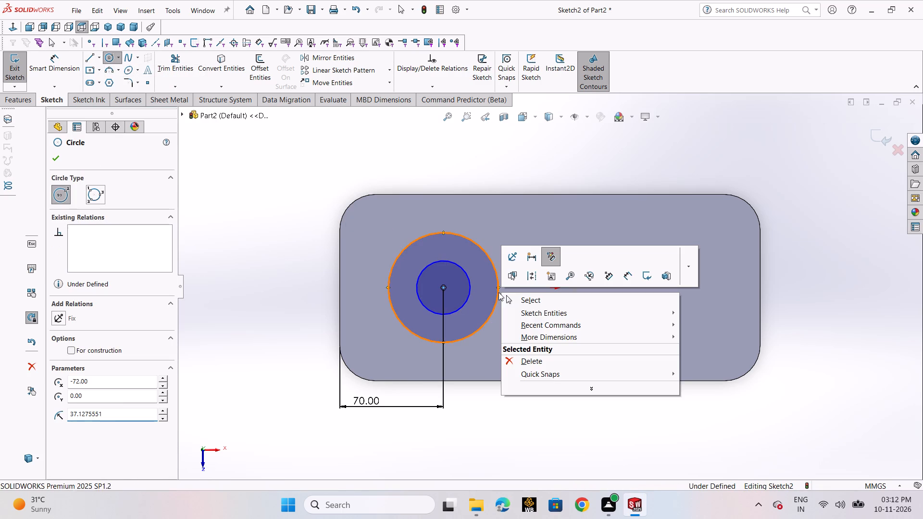
pyautogui.click(536, 304)
# Dimension the outer circle's diameter to 62 mm and the inner circle's diameter to 36 mm.
pyautogui.click(51, 60)
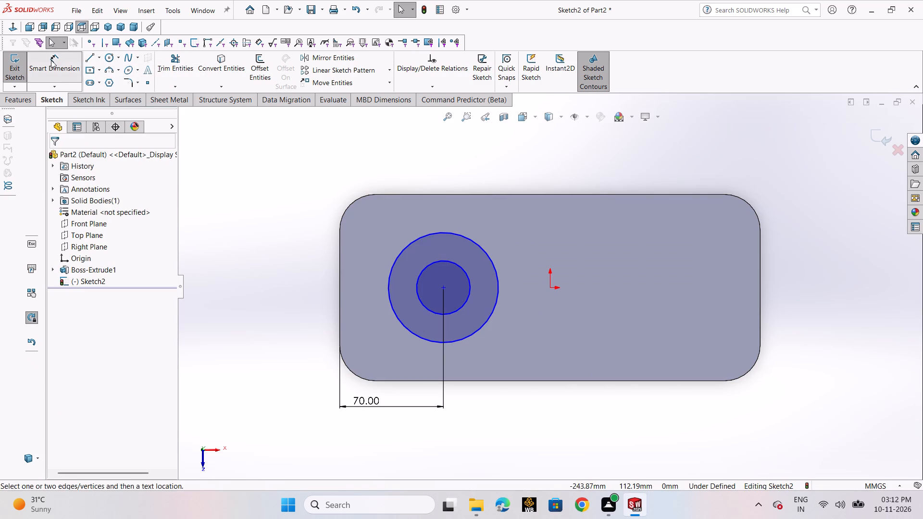
pyautogui.click(400, 250)
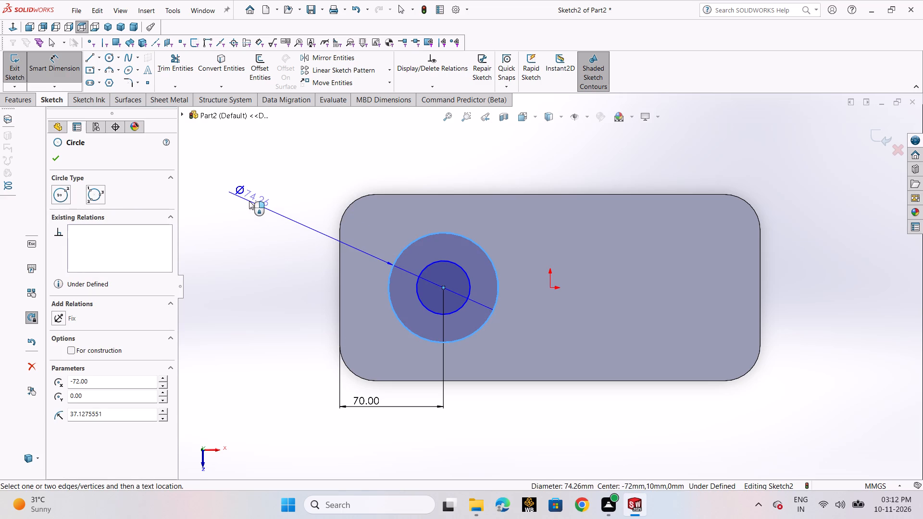
pyautogui.click(249, 201)
pyautogui.write('62')
pyautogui.press('Return')
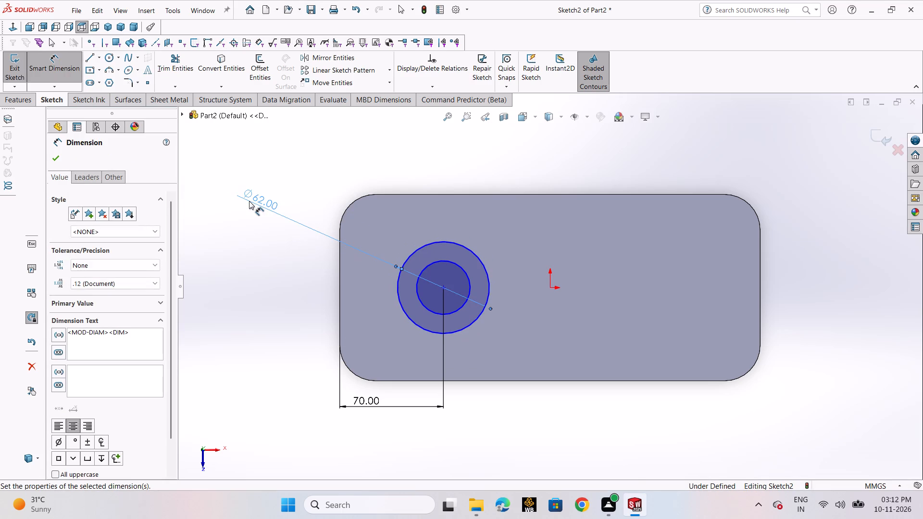
pyautogui.click(425, 267)
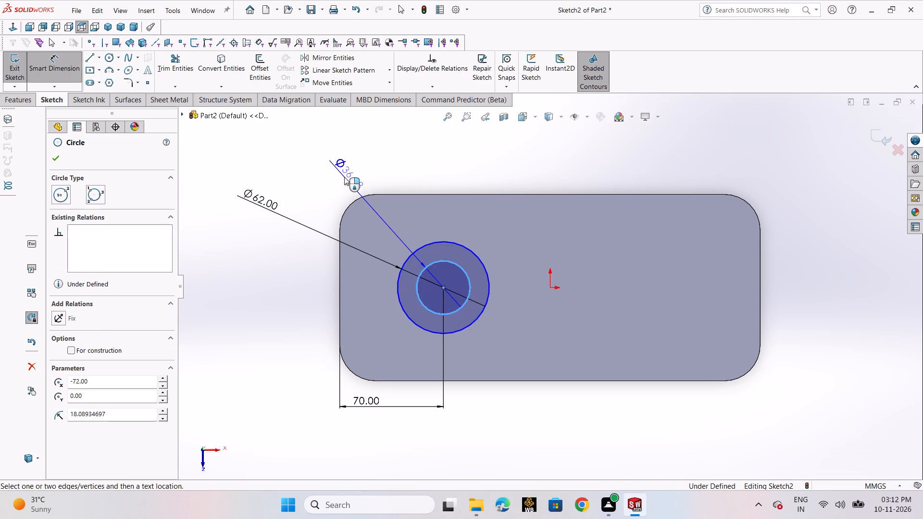
pyautogui.click(344, 177)
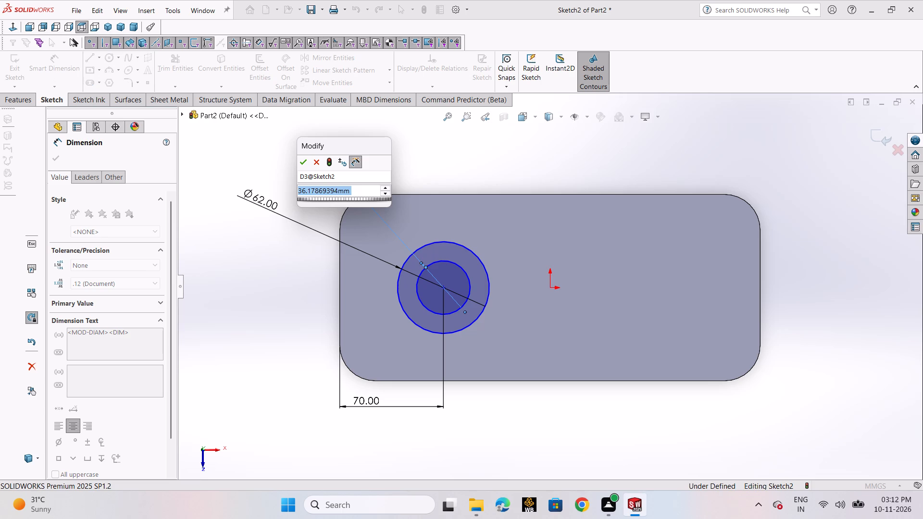
pyautogui.write('36')
pyautogui.press('Return')
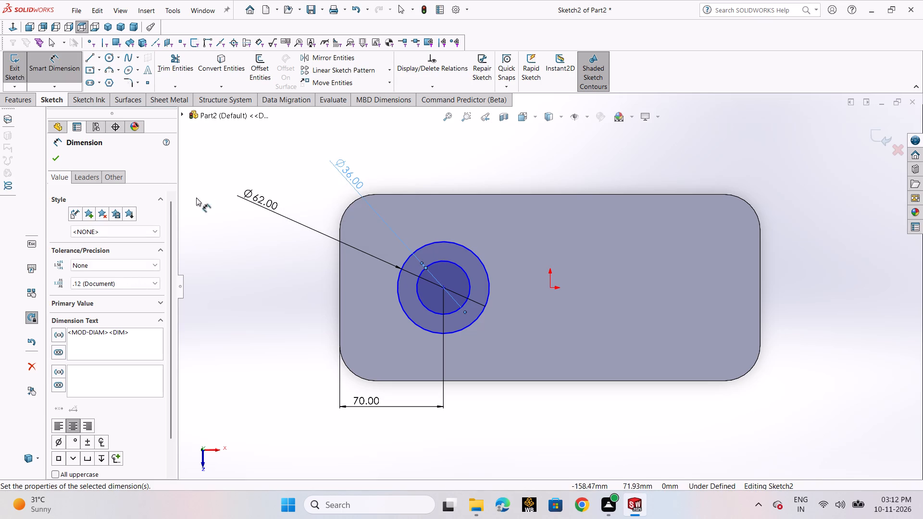
pyautogui.click(57, 159)
pyautogui.click(235, 255)
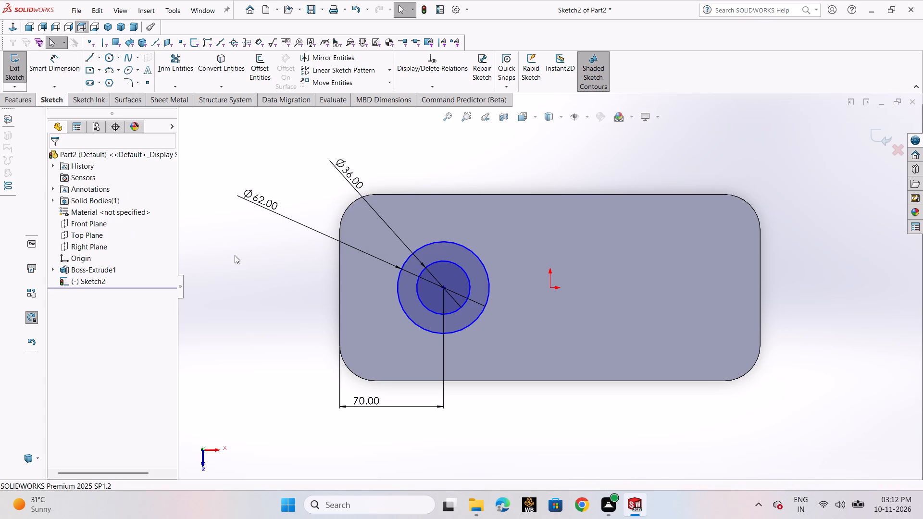
# Add a Horizontal relation between the circles' common centre and the origin.
pyautogui.click(420, 85)
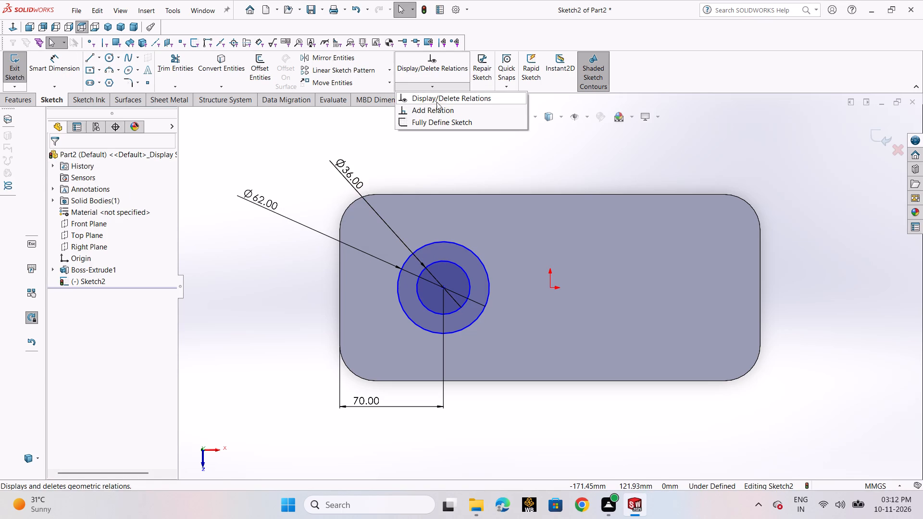
pyautogui.click(441, 111)
pyautogui.click(444, 290)
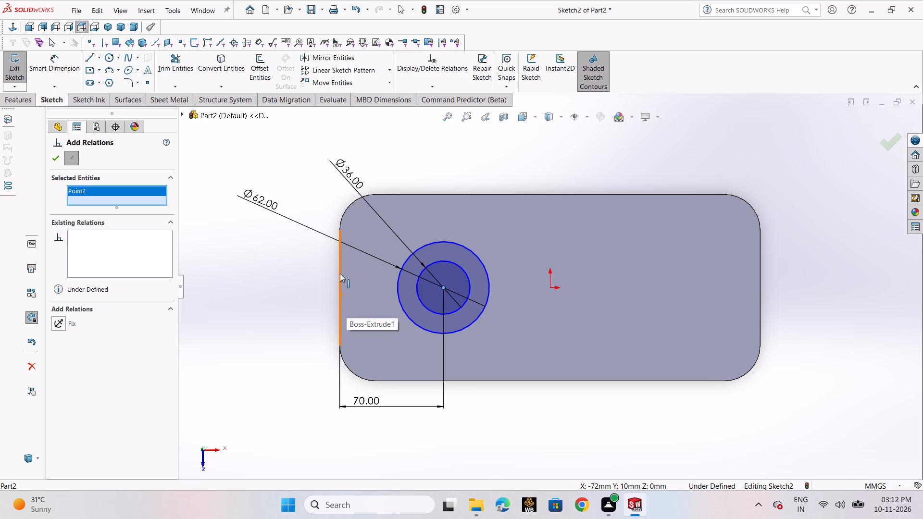
pyautogui.click(550, 288)
pyautogui.click(89, 334)
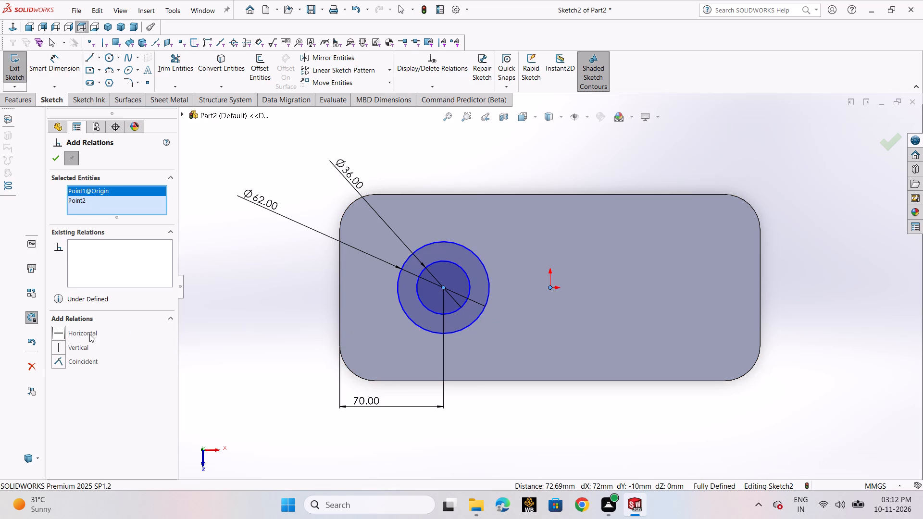
pyautogui.click(54, 159)
pyautogui.click(257, 316)
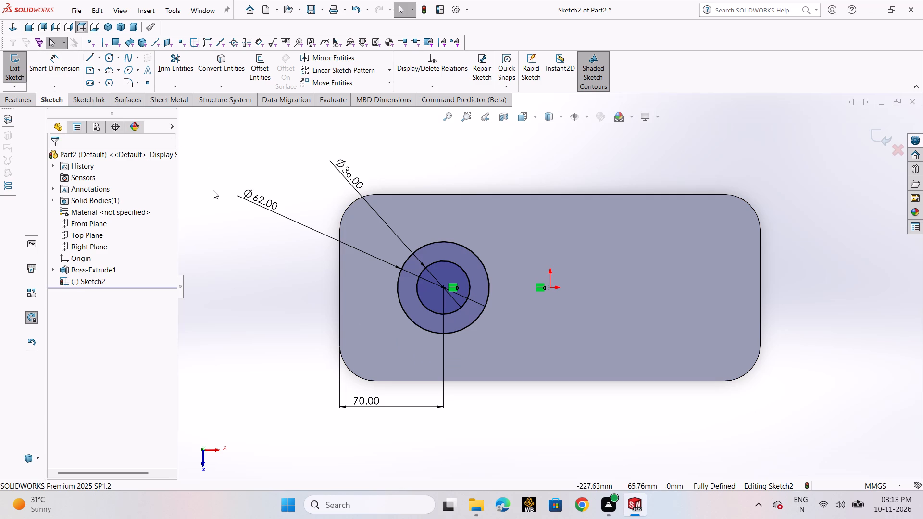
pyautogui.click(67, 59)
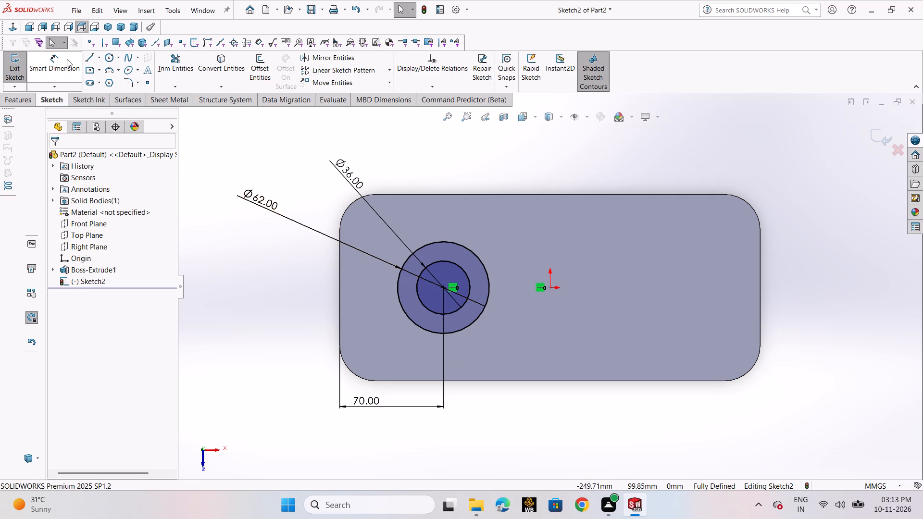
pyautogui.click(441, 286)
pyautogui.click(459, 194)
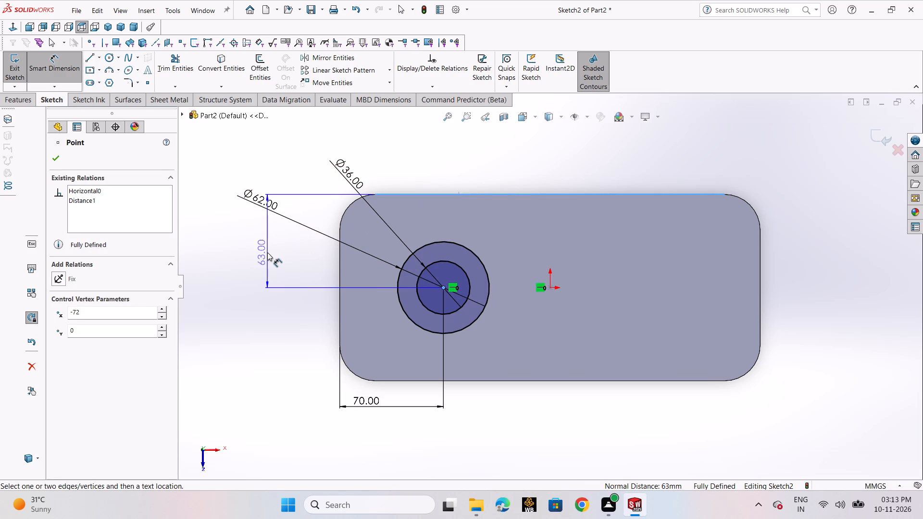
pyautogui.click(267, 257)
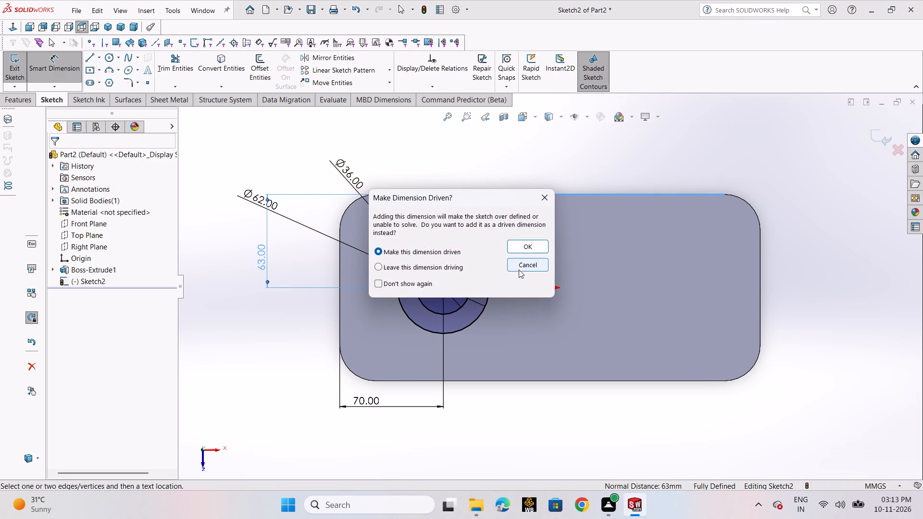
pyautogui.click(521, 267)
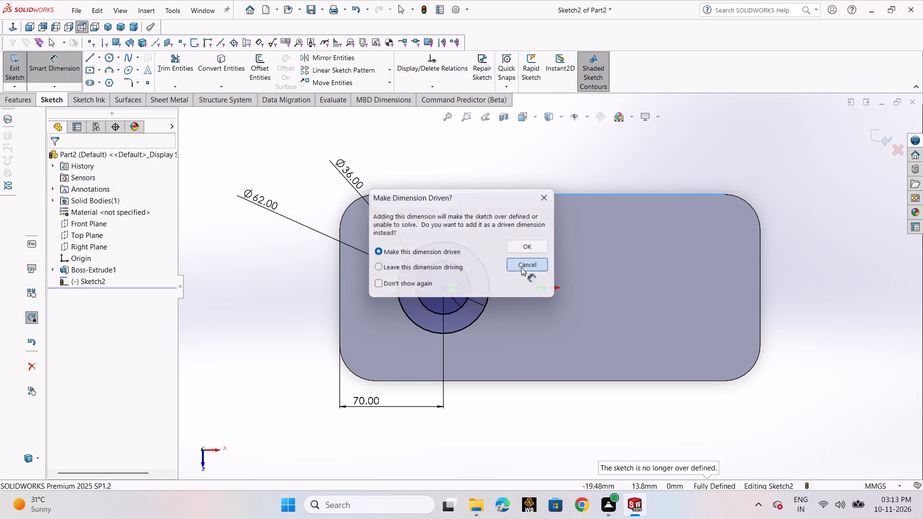
# Close the sketch and extrude the ring between the two circles 32 mm with the Mid Plane end condition, merged with the plate.
pyautogui.click(14, 66)
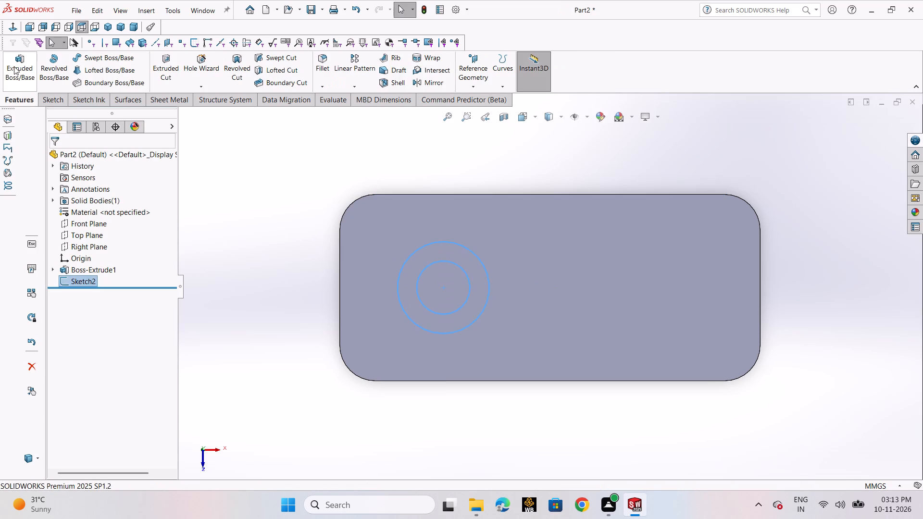
pyautogui.click(14, 66)
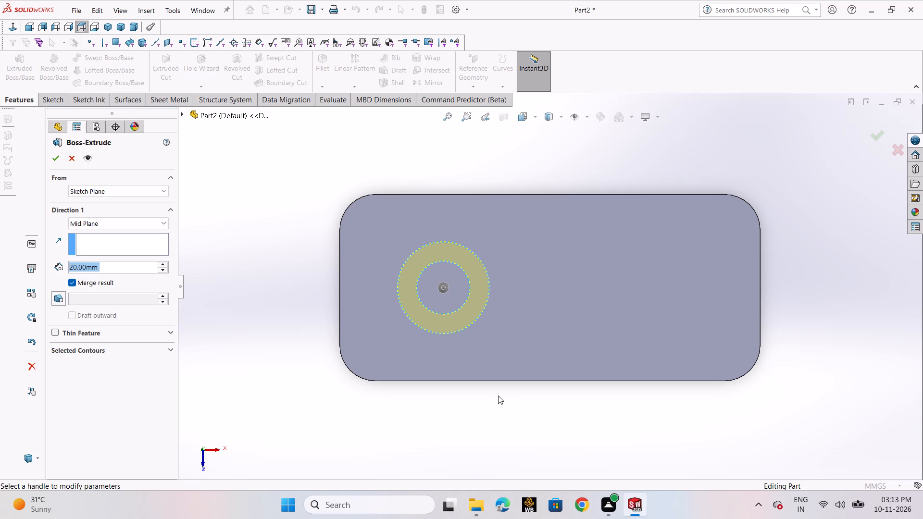
pyautogui.write('32')
pyautogui.press('Return')
pyautogui.click(54, 162)
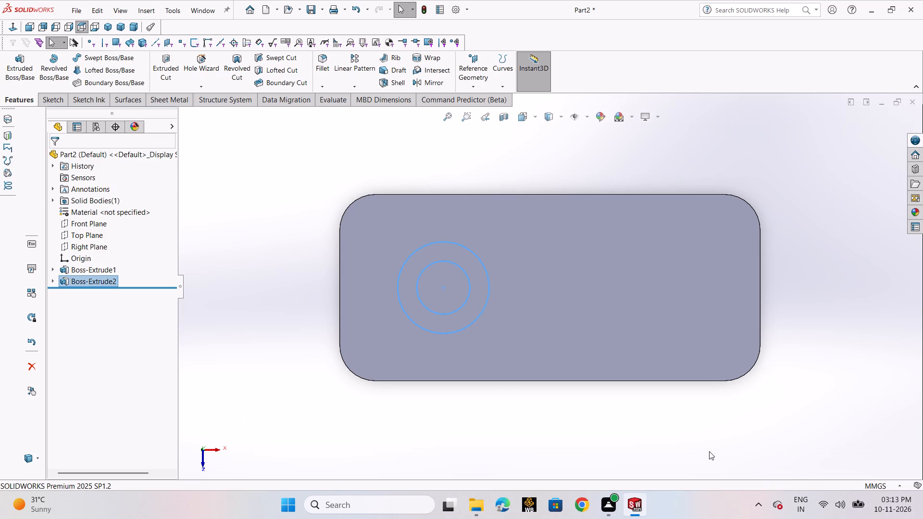
pyautogui.moveTo(709, 451); pyautogui.dragTo(689, 276, button='middle')
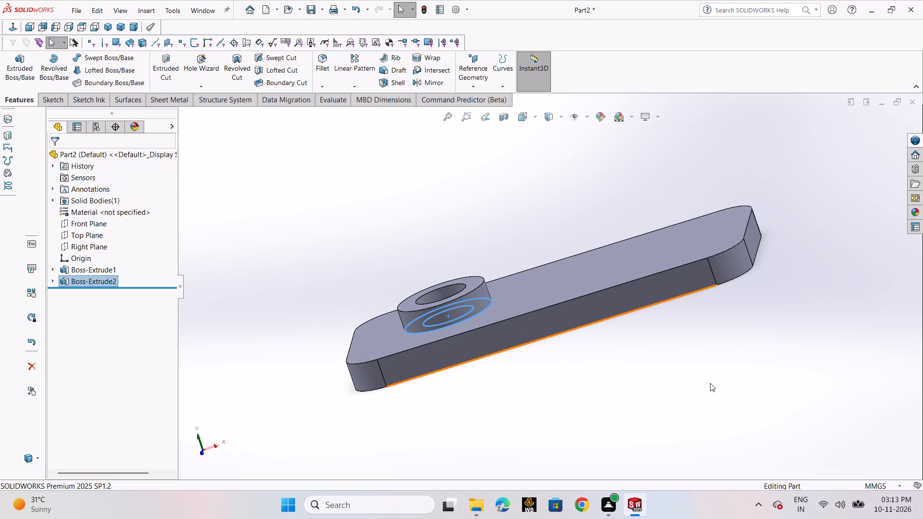
pyautogui.click(605, 382)
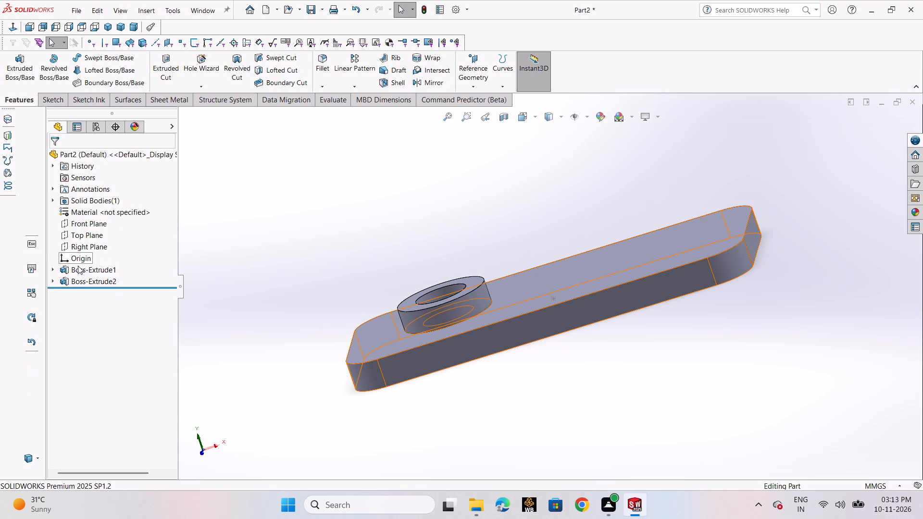
# Open the ring boss's extrusion depth value on the model to check it.
pyautogui.click(100, 280)
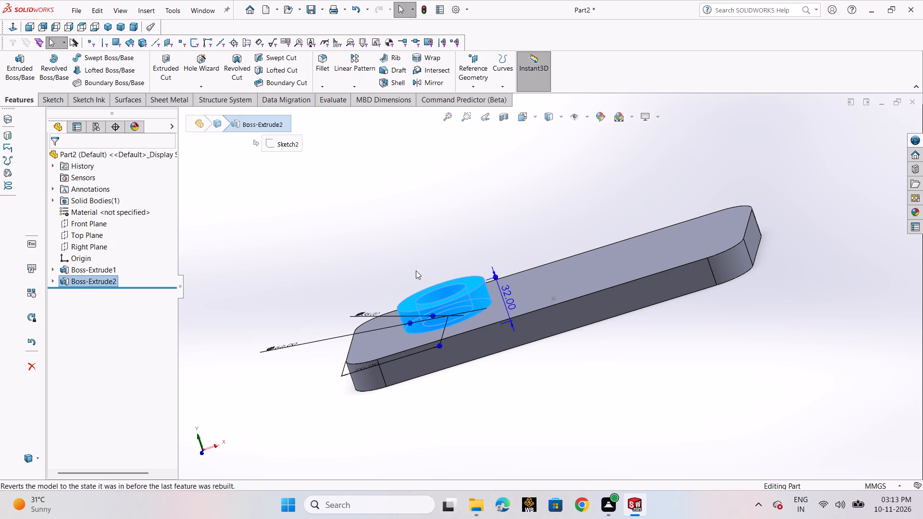
pyautogui.doubleClick(509, 297)
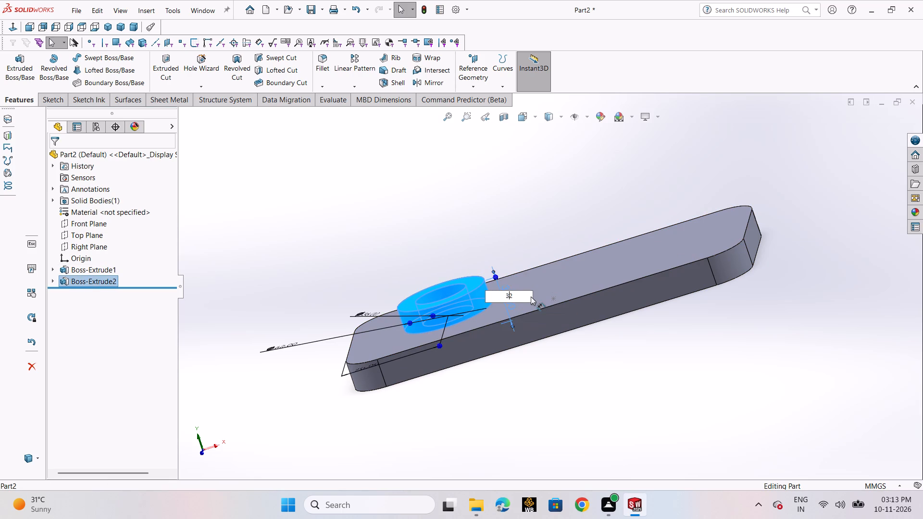
pyautogui.click(523, 296)
pyautogui.click(389, 218)
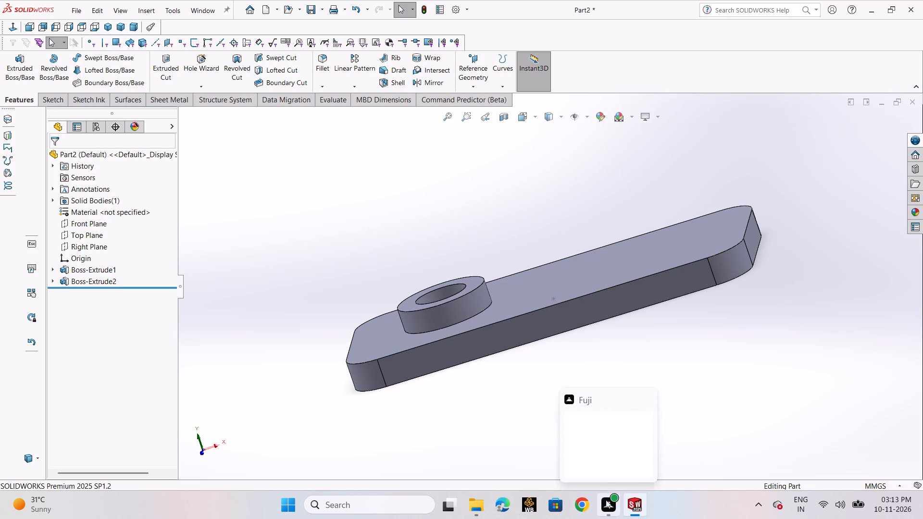
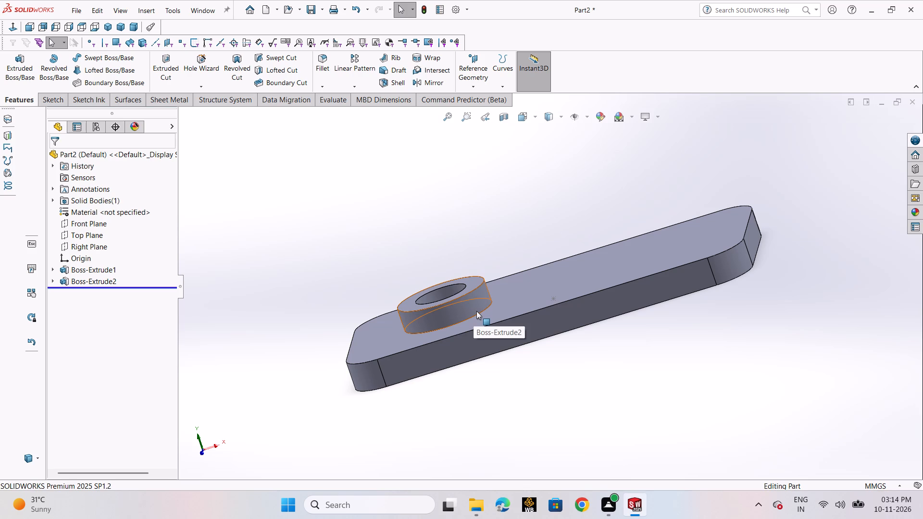
# On the Front Plane, sketch a closed right triangle against the ring boss's outer side, resting on the plate's top, with a sloped side about 19.8 mm long.
pyautogui.click(89, 226)
pyautogui.click(102, 219)
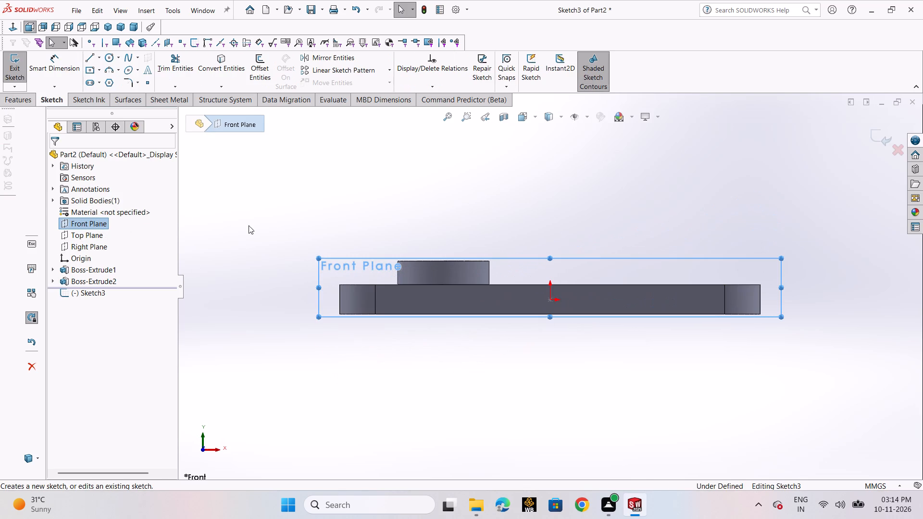
pyautogui.scroll(-4, 374, 281)
pyautogui.click(94, 62)
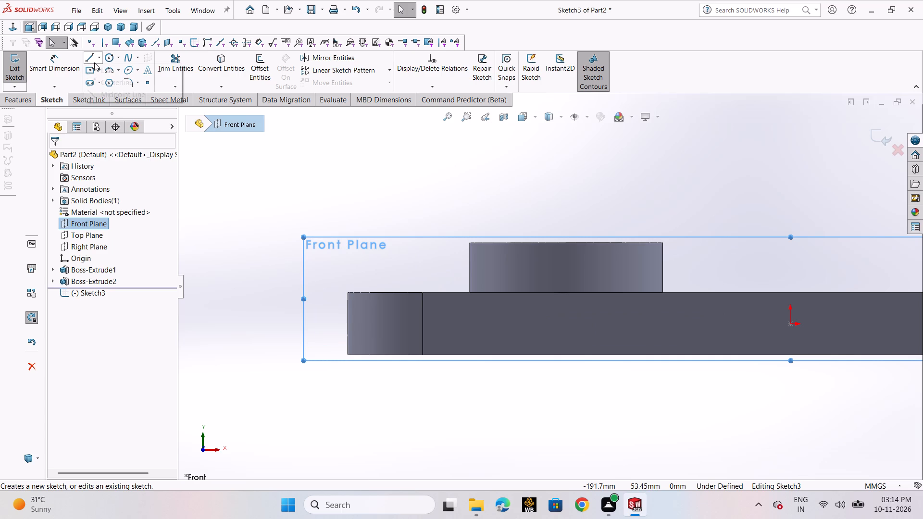
pyautogui.click(100, 67)
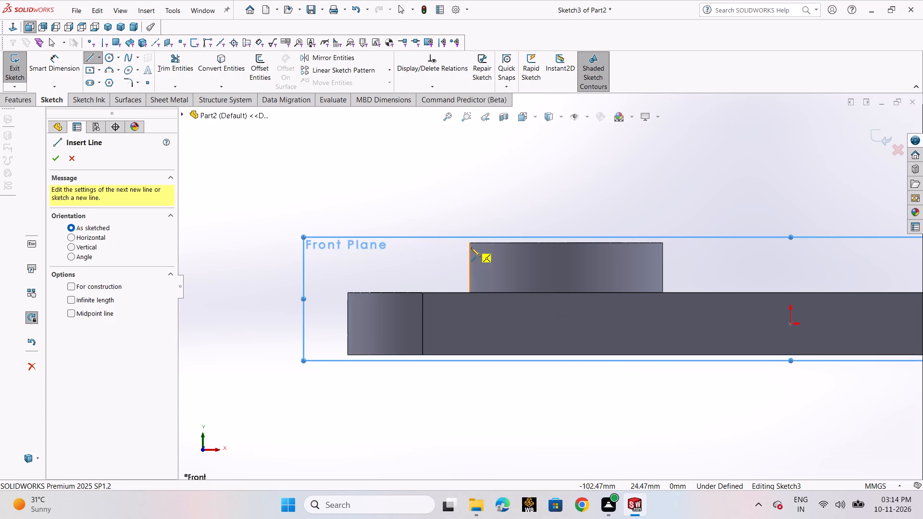
pyautogui.click(468, 243)
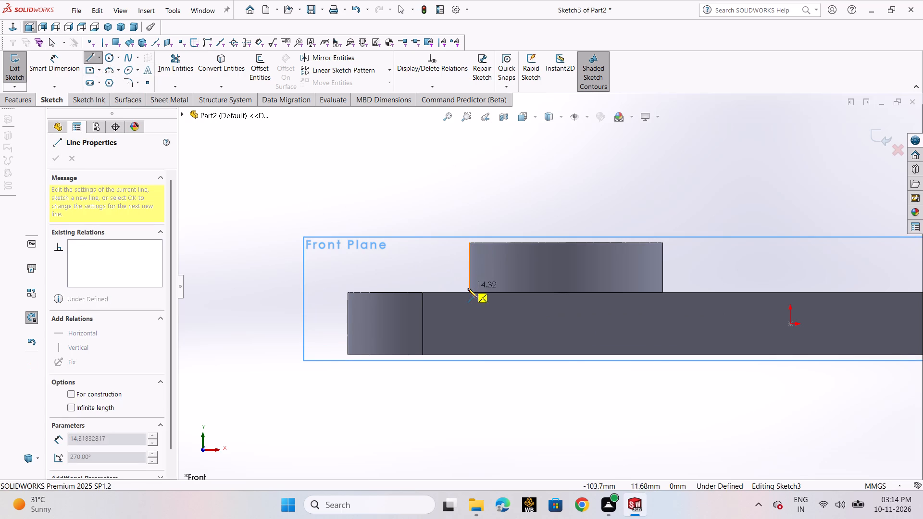
pyautogui.click(469, 294)
pyautogui.click(433, 293)
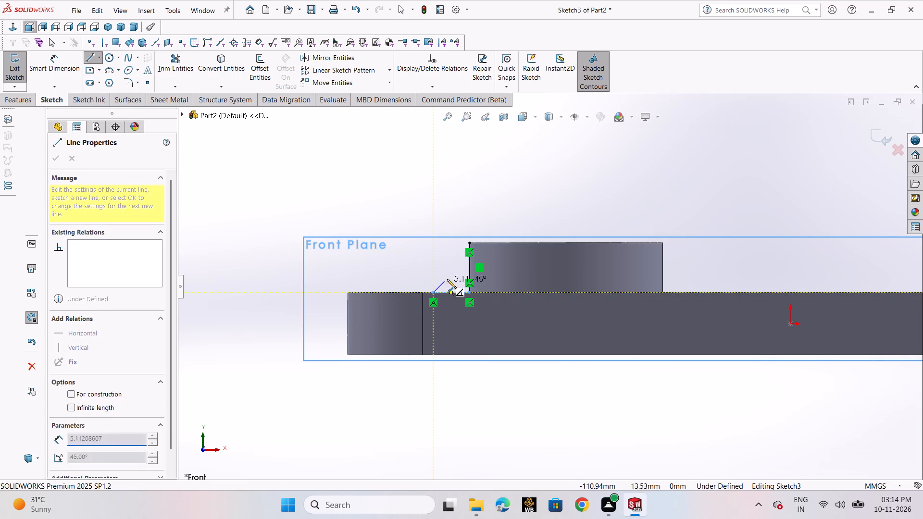
pyautogui.click(467, 243)
pyautogui.rightClick(467, 243)
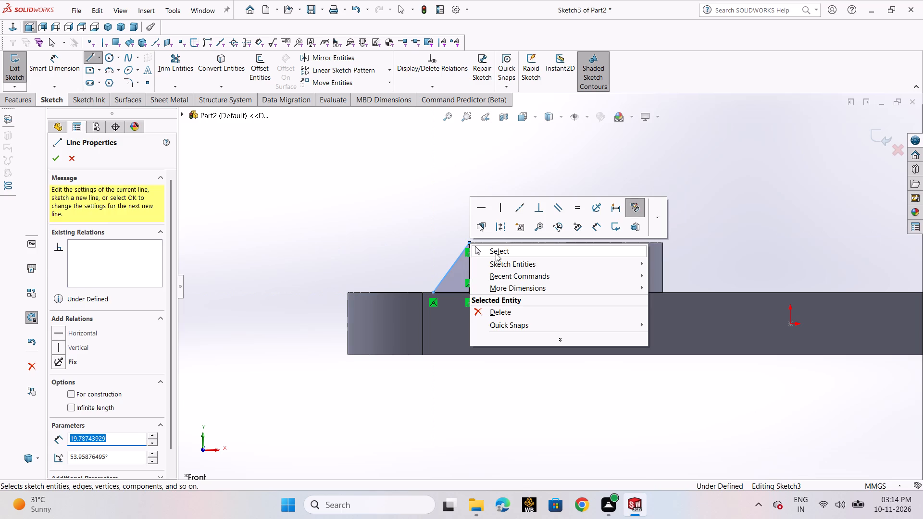
pyautogui.click(496, 253)
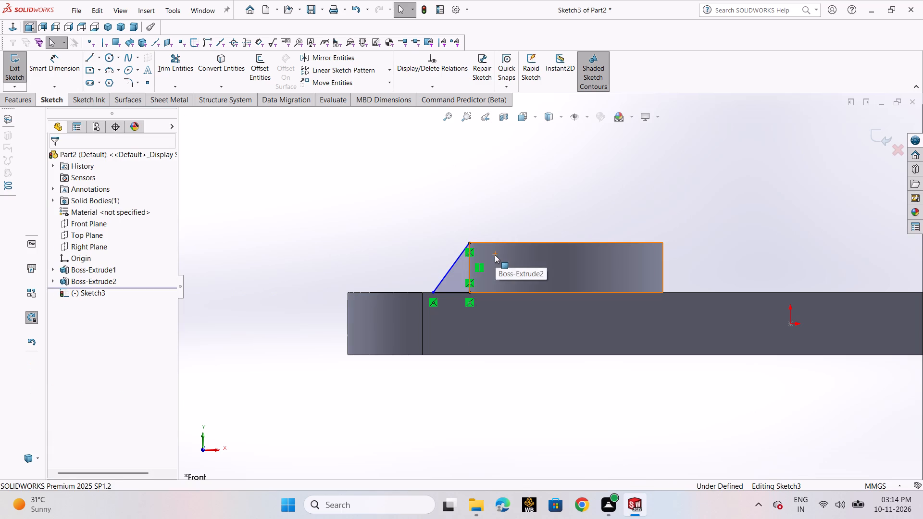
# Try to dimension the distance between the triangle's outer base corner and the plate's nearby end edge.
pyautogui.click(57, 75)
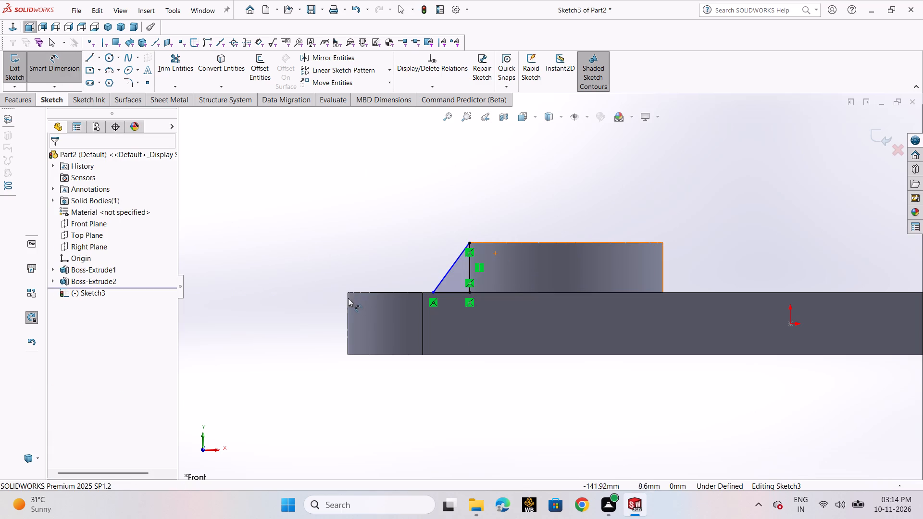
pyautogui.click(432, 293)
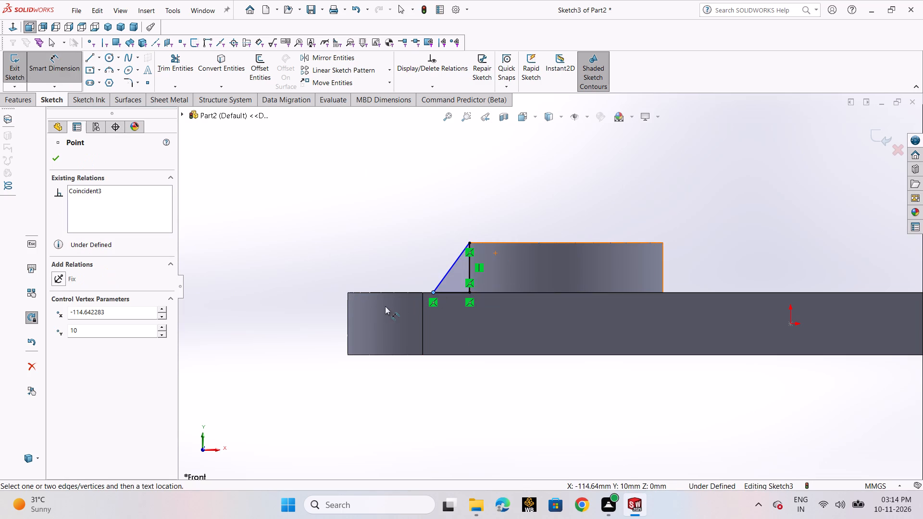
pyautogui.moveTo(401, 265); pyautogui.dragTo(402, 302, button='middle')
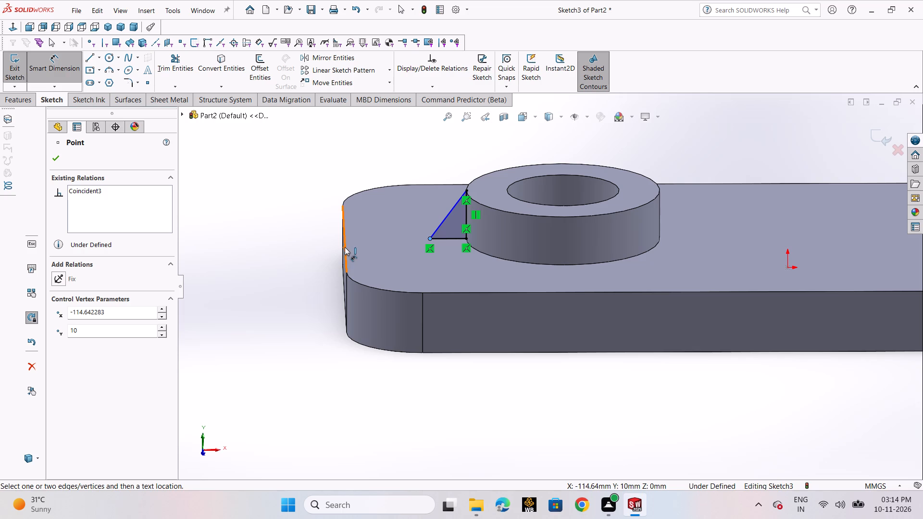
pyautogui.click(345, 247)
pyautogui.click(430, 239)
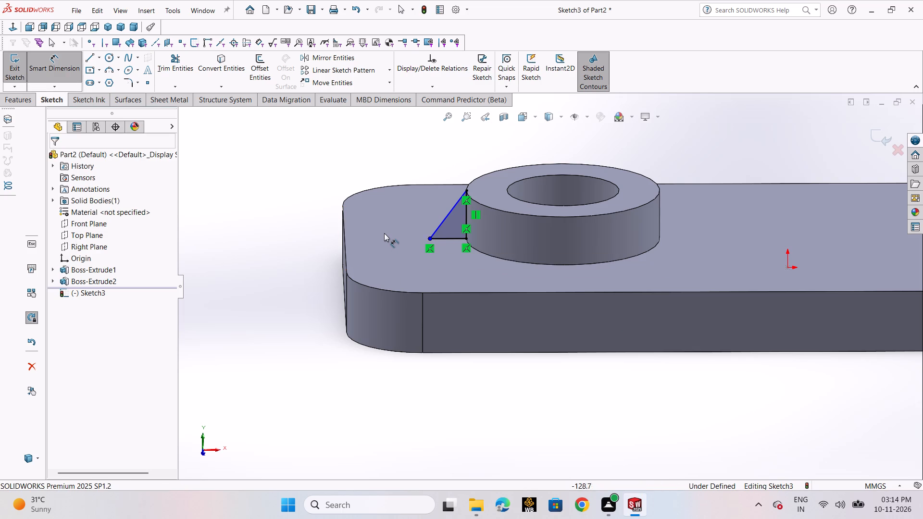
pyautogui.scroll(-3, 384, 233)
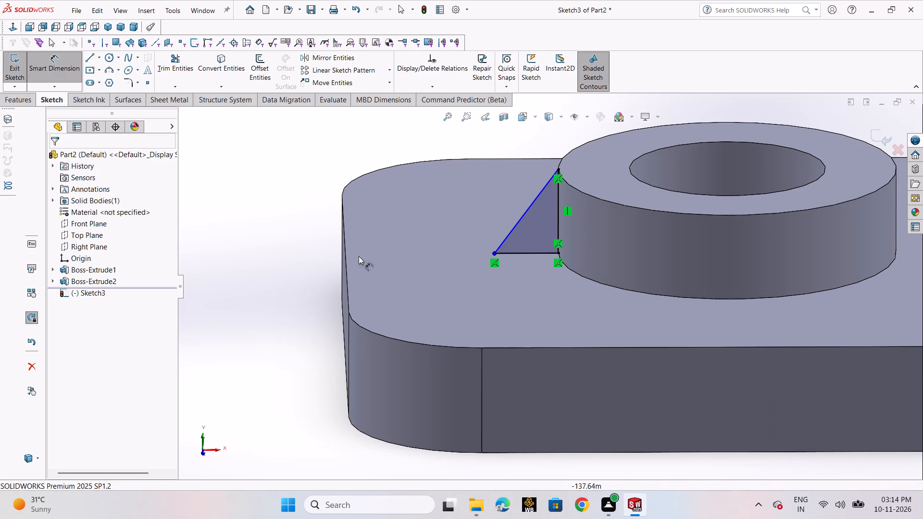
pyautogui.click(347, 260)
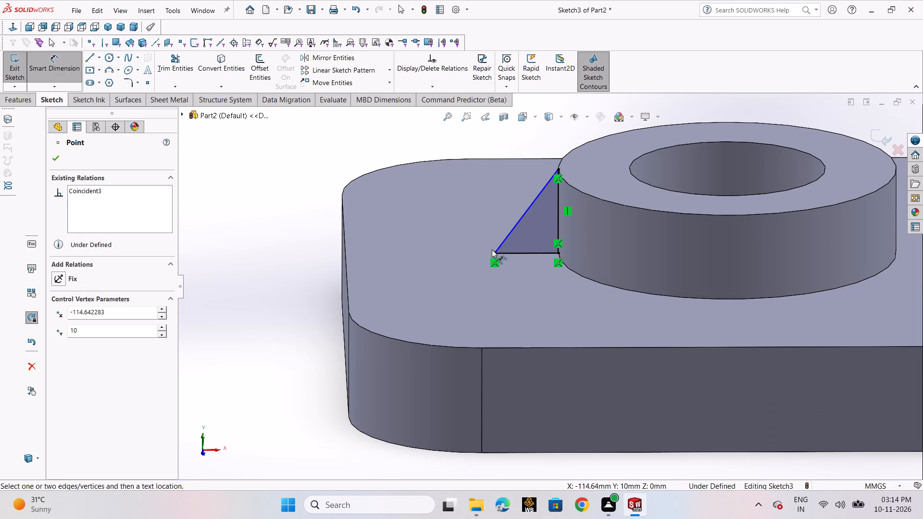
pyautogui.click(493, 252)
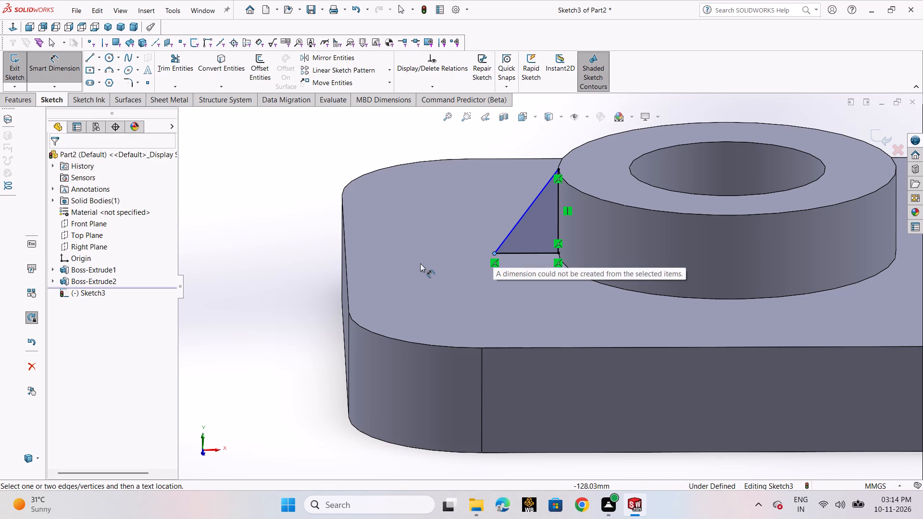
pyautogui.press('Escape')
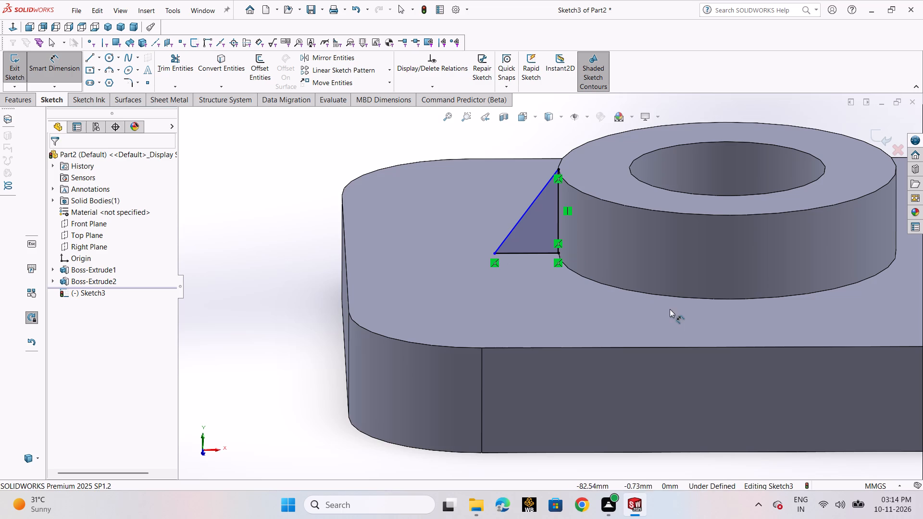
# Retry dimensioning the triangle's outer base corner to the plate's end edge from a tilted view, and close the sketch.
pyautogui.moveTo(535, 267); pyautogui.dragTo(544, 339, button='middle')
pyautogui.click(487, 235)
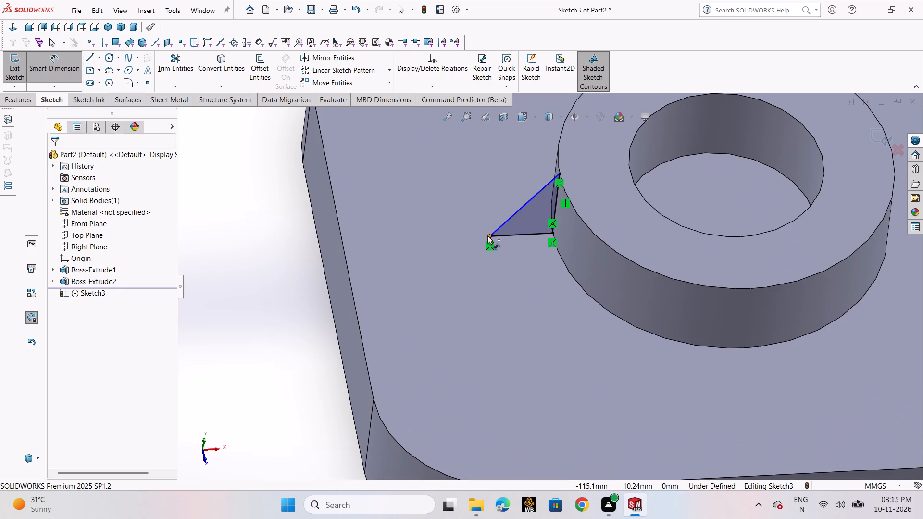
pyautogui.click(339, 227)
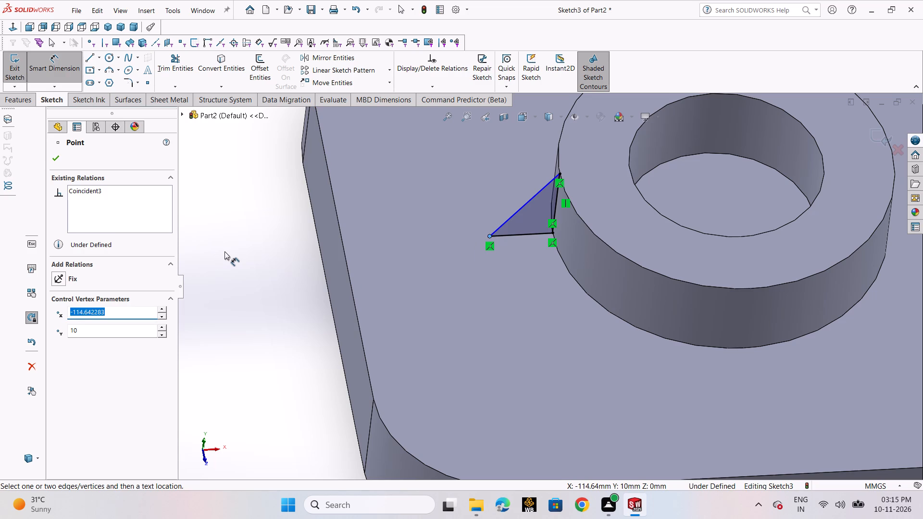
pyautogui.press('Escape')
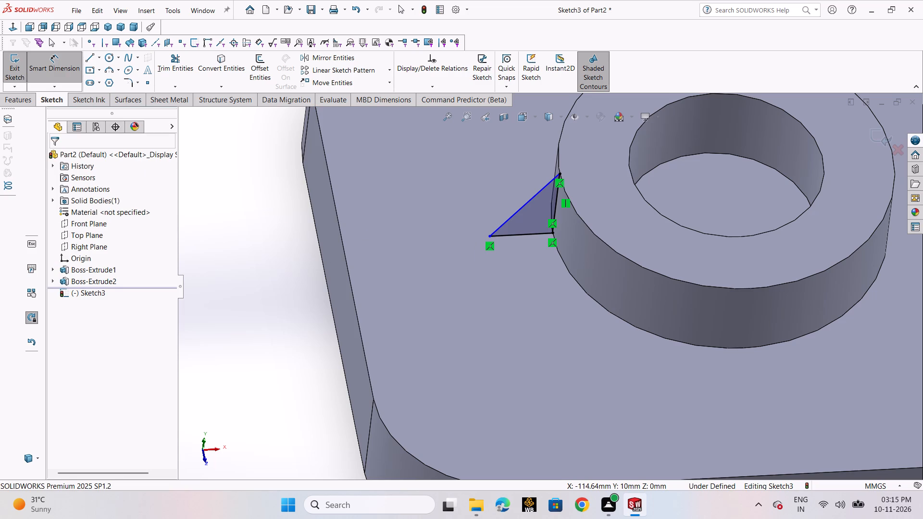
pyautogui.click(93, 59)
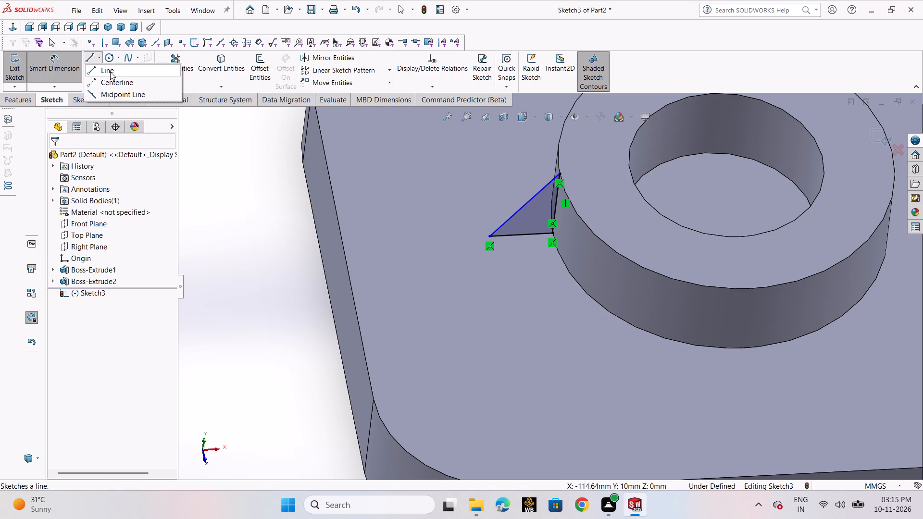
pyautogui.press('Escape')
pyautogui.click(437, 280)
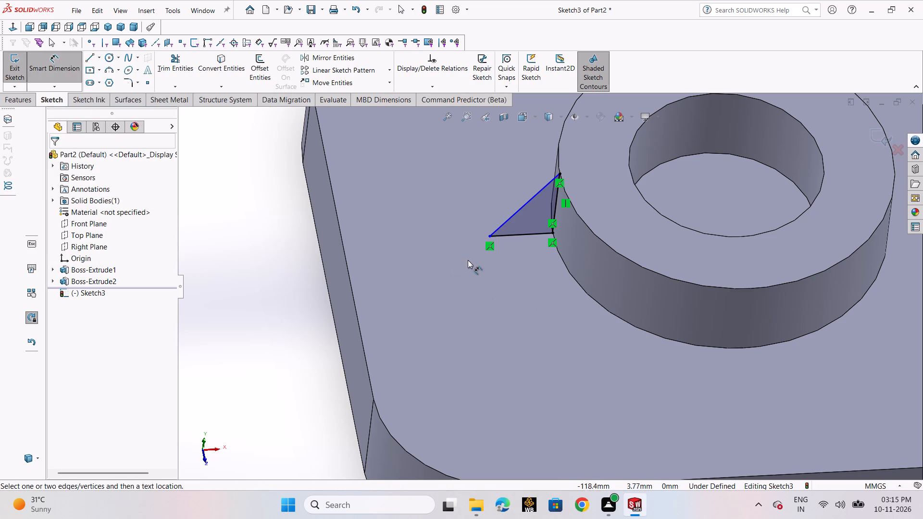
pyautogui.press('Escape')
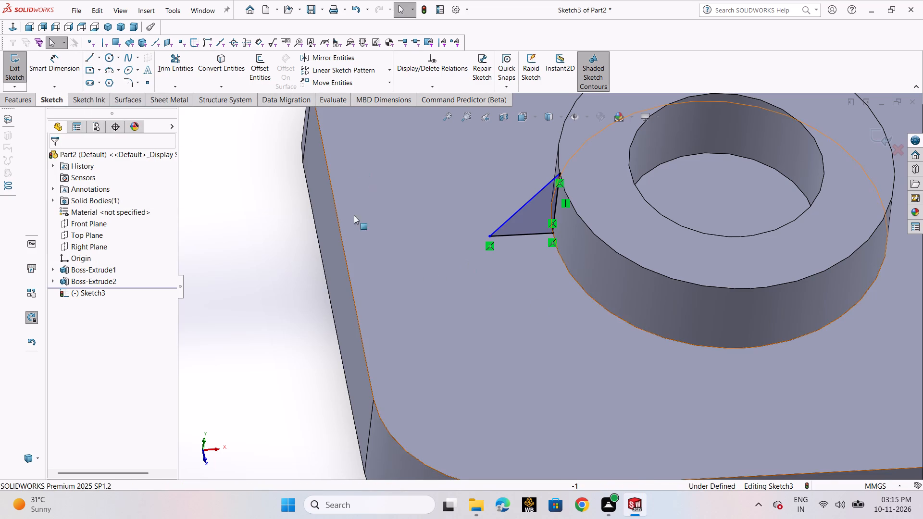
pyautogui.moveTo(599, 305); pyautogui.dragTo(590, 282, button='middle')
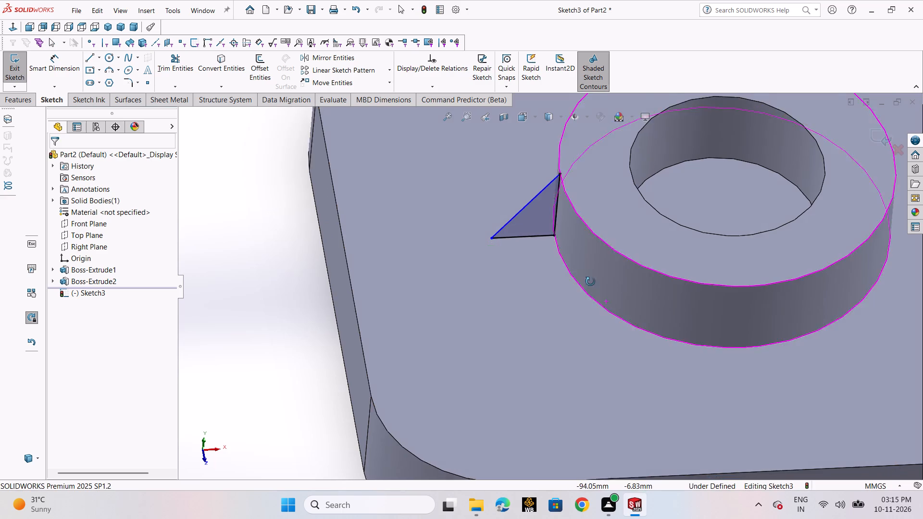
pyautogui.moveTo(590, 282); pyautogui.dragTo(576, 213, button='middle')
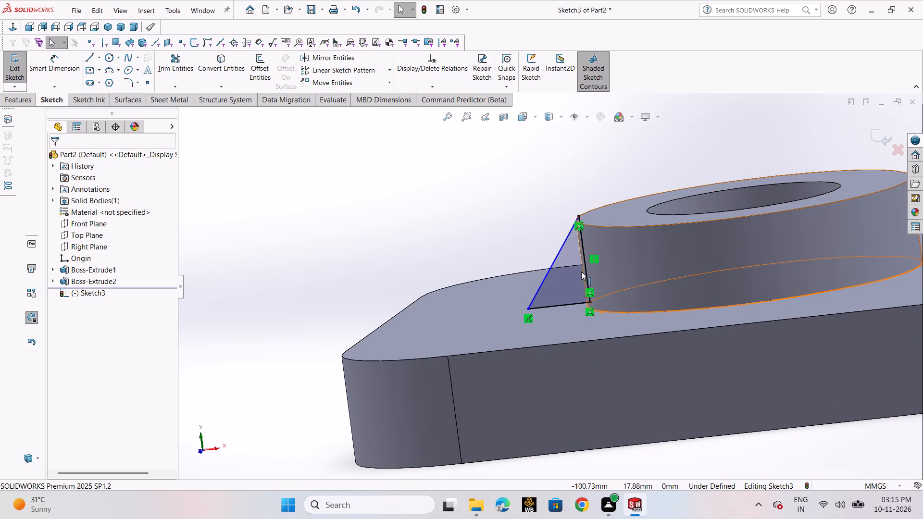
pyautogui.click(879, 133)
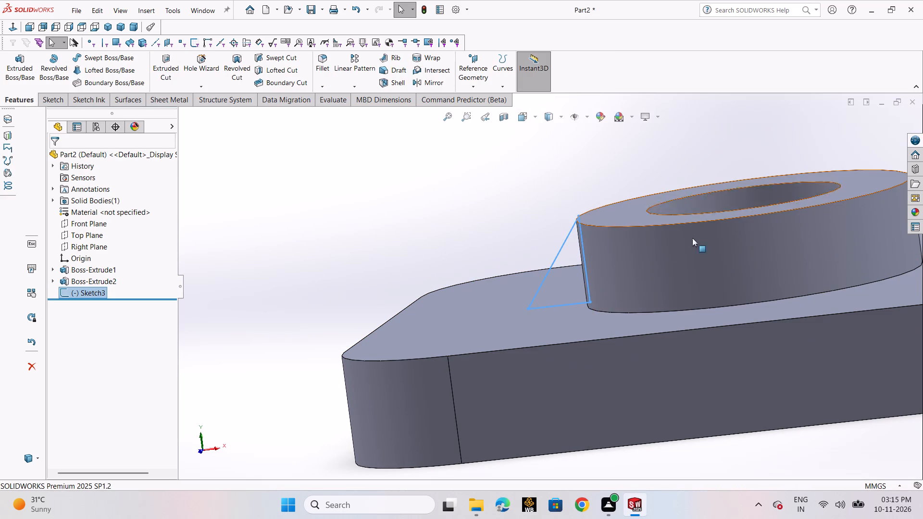
# Reopen the triangle sketch, dimension its outer base corner 16 mm from the plate's nearby end, and close the sketch.
pyautogui.doubleClick(557, 257)
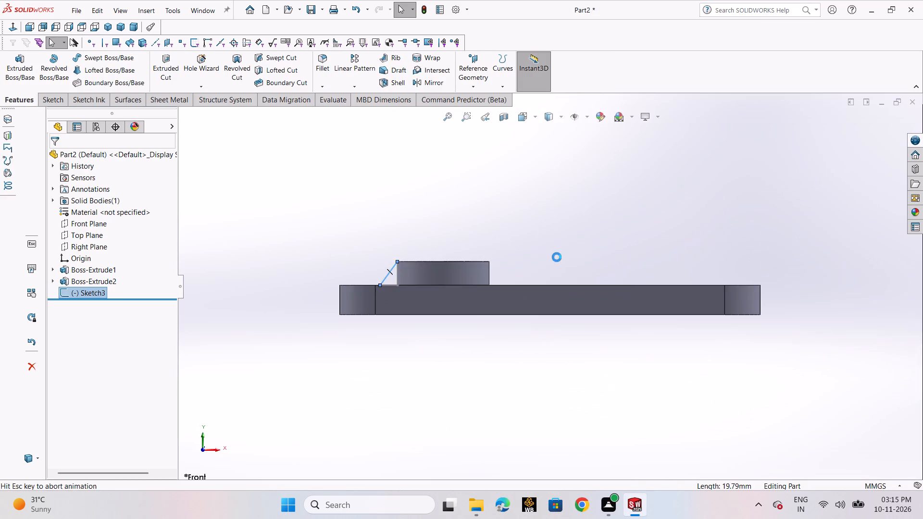
pyautogui.scroll(-2, 442, 284)
pyautogui.click(225, 187)
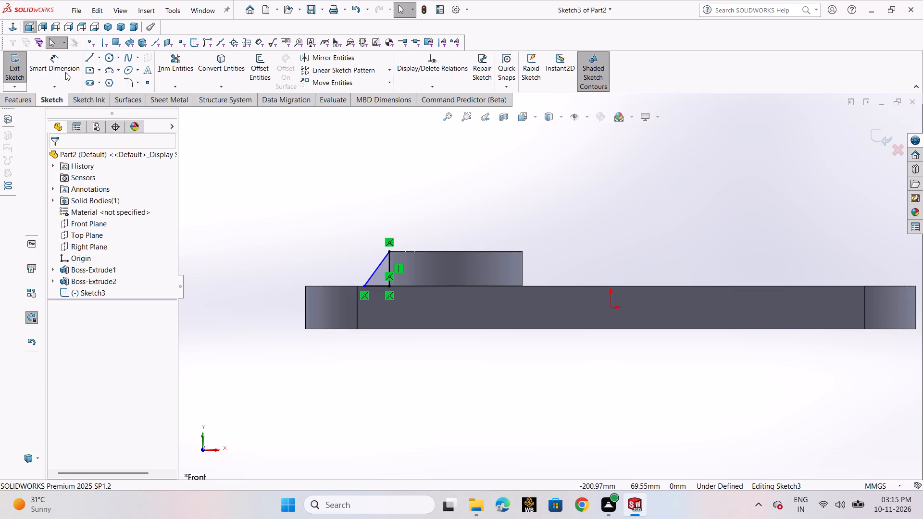
pyautogui.click(65, 72)
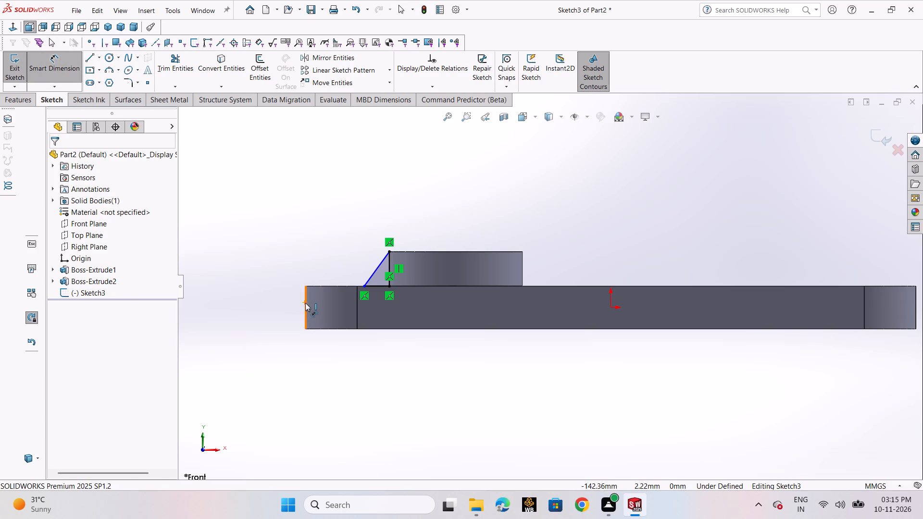
pyautogui.click(305, 303)
pyautogui.click(363, 286)
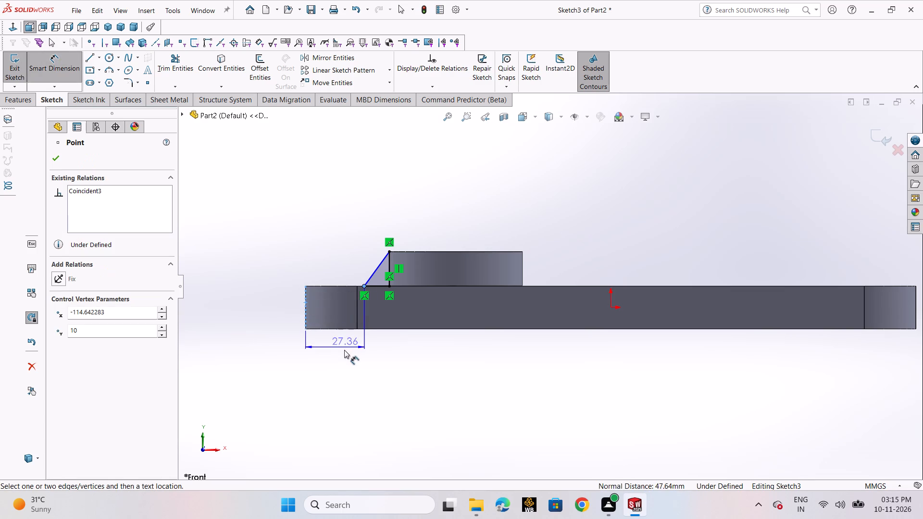
pyautogui.click(343, 353)
pyautogui.write('16')
pyautogui.press('Return')
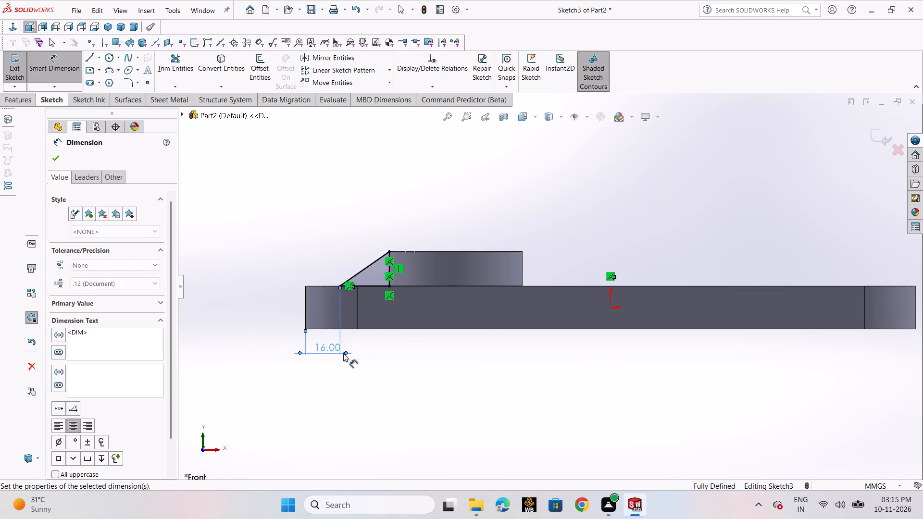
pyautogui.click(57, 157)
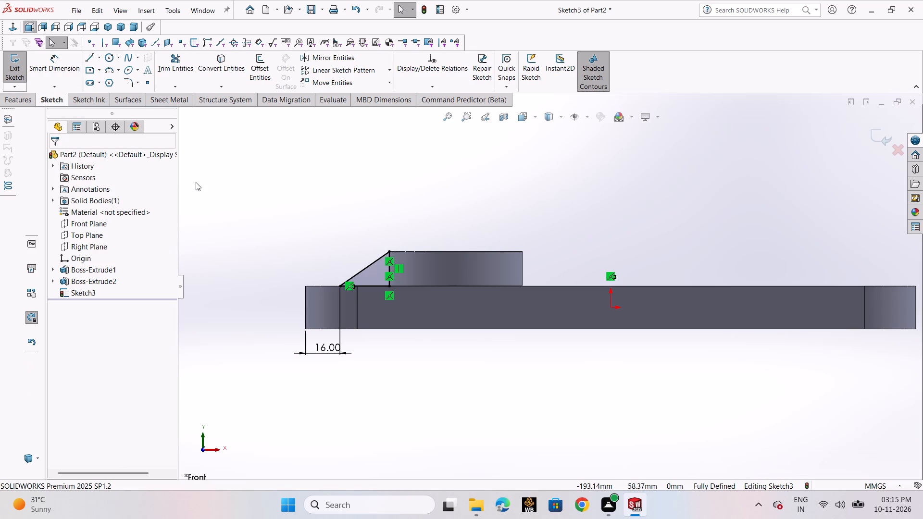
pyautogui.click(15, 76)
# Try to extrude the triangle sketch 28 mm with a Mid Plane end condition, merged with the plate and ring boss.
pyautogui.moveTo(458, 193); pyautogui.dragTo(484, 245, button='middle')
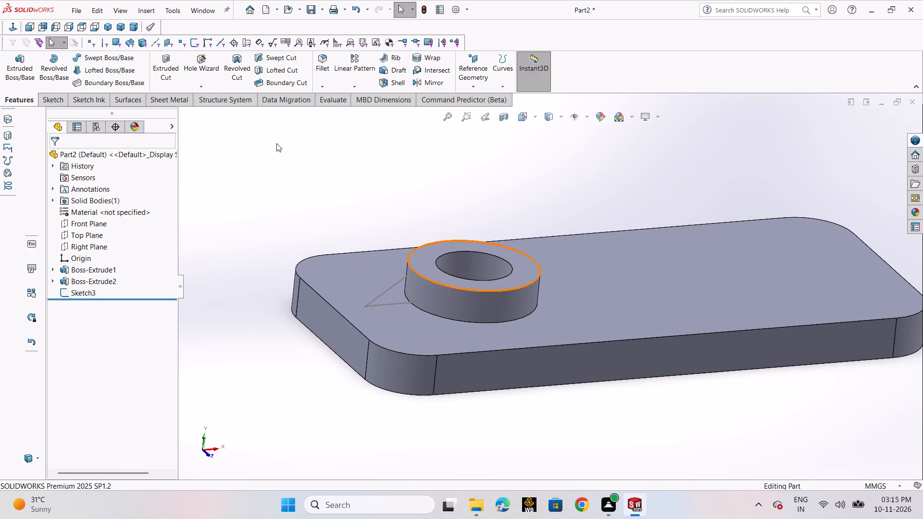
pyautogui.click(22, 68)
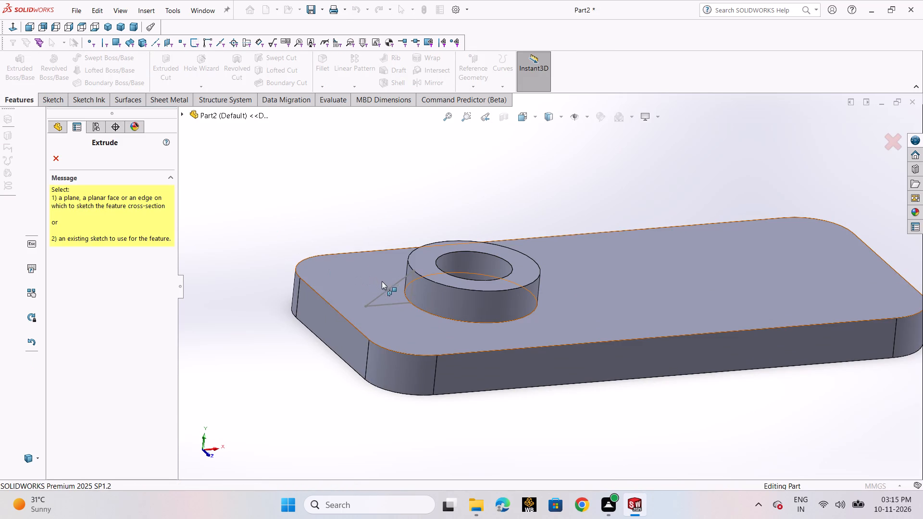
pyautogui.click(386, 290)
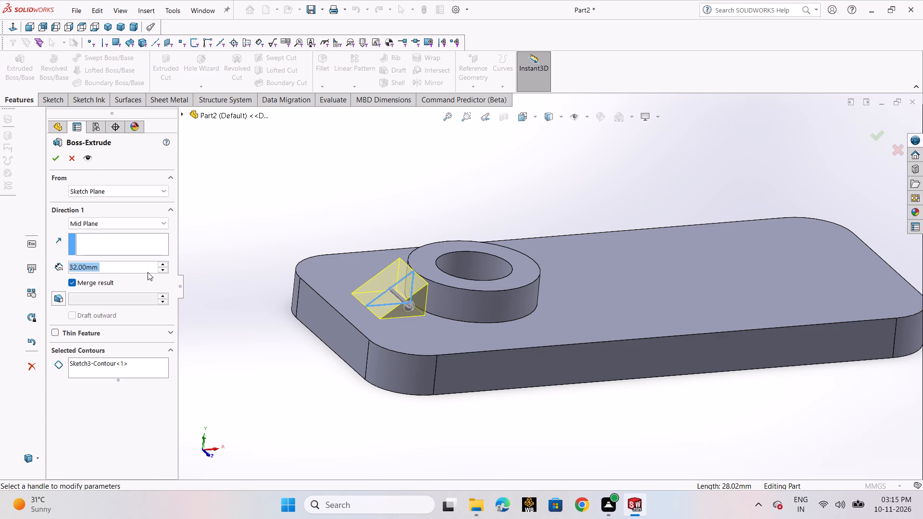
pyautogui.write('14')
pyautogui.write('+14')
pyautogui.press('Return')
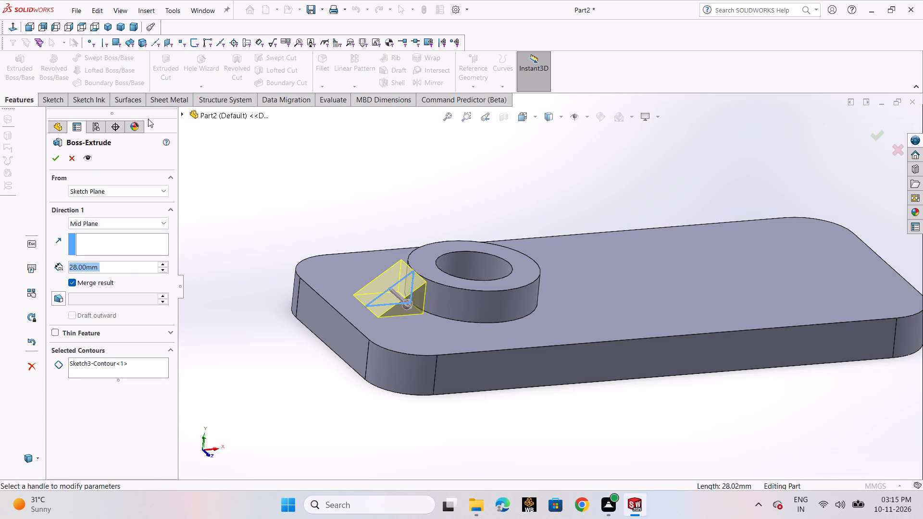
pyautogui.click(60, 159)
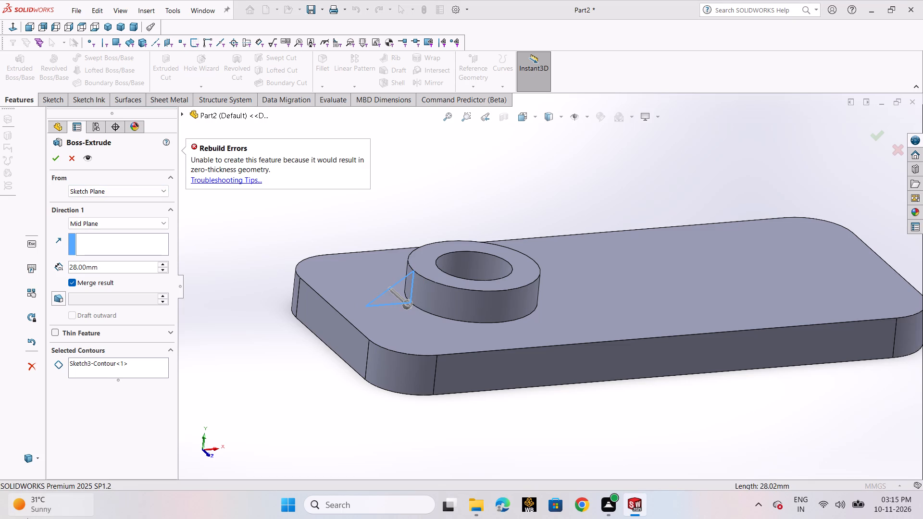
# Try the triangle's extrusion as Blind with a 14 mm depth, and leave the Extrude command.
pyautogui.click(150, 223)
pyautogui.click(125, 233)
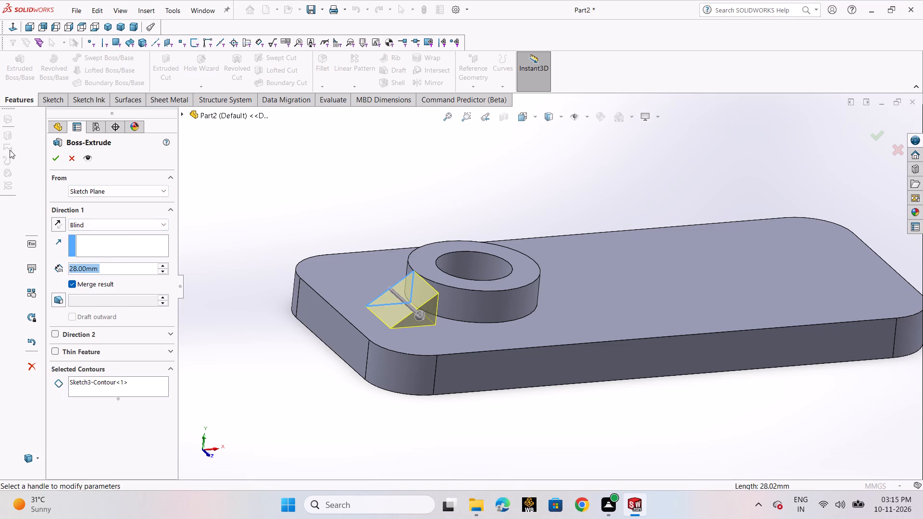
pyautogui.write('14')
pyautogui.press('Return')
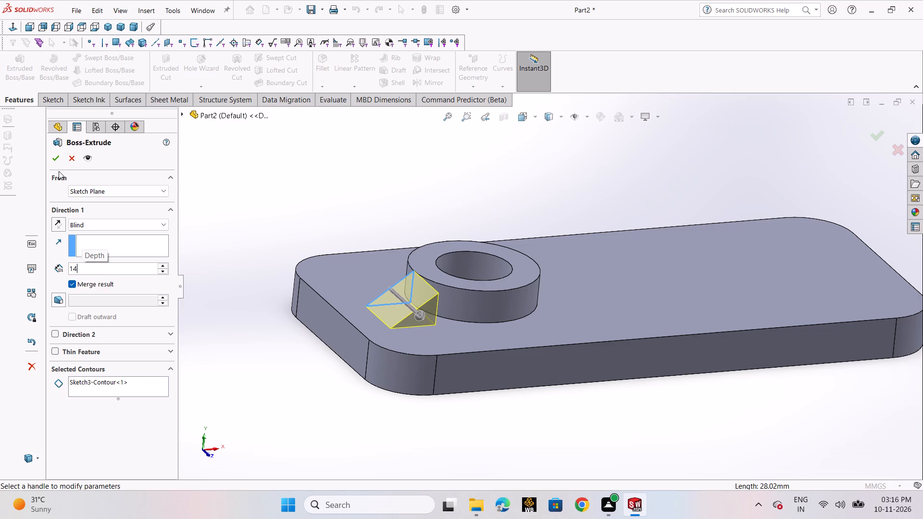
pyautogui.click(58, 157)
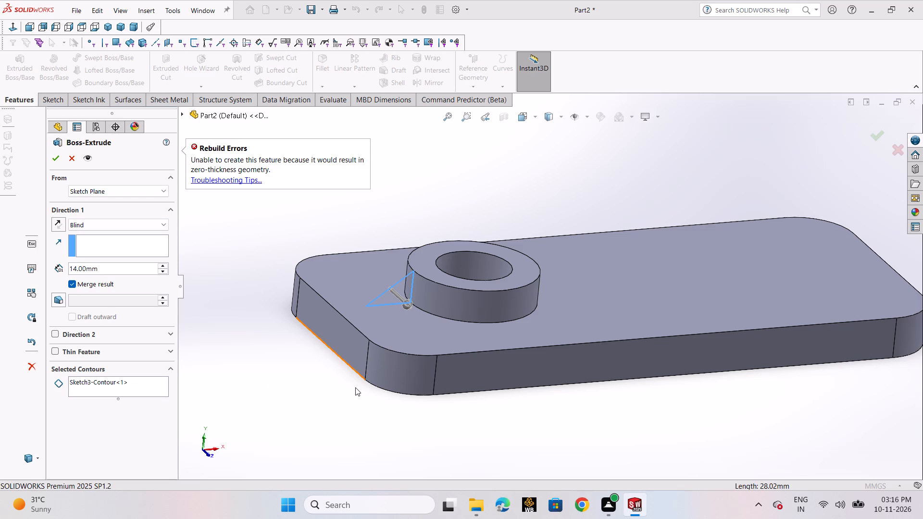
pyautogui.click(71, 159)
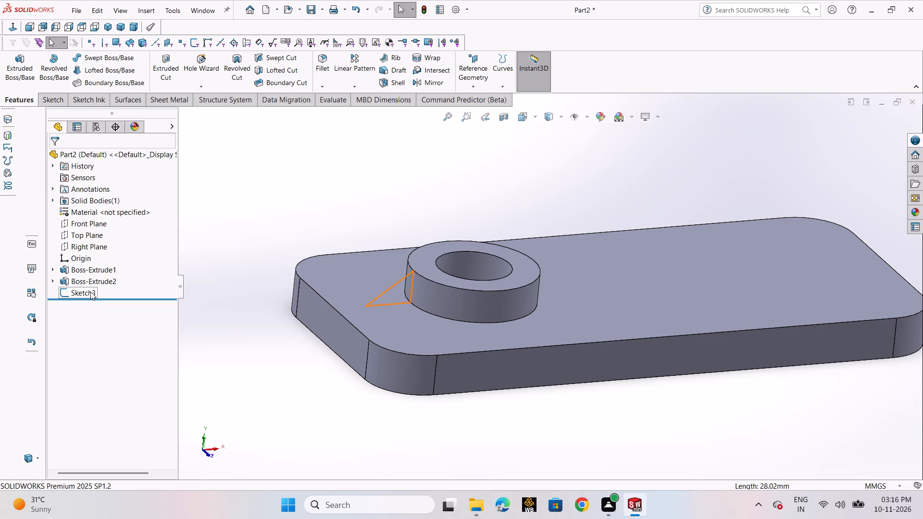
# Reopen the triangle sketch, delete its vertical side and its base line so only the sloped line remains, and close the sketch.
pyautogui.click(90, 292)
pyautogui.click(106, 264)
pyautogui.scroll(-3, 462, 278)
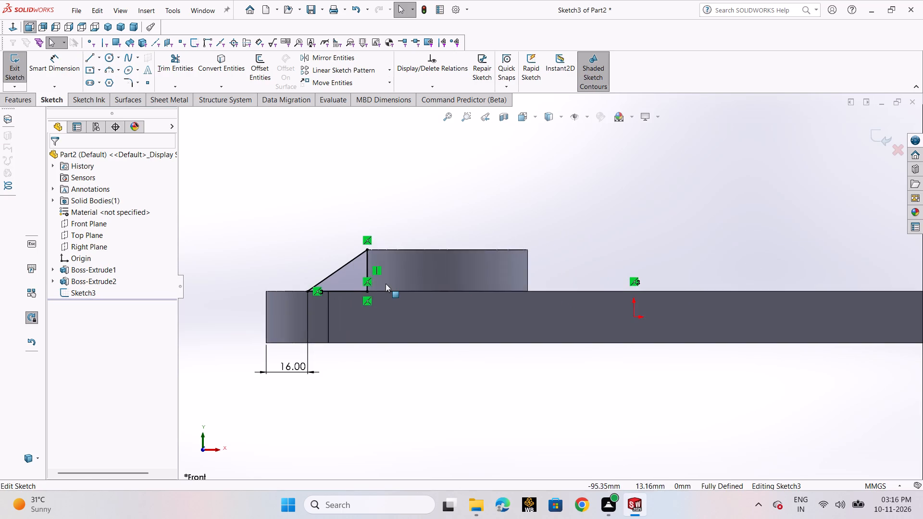
pyautogui.scroll(-3, 384, 284)
pyautogui.click(386, 269)
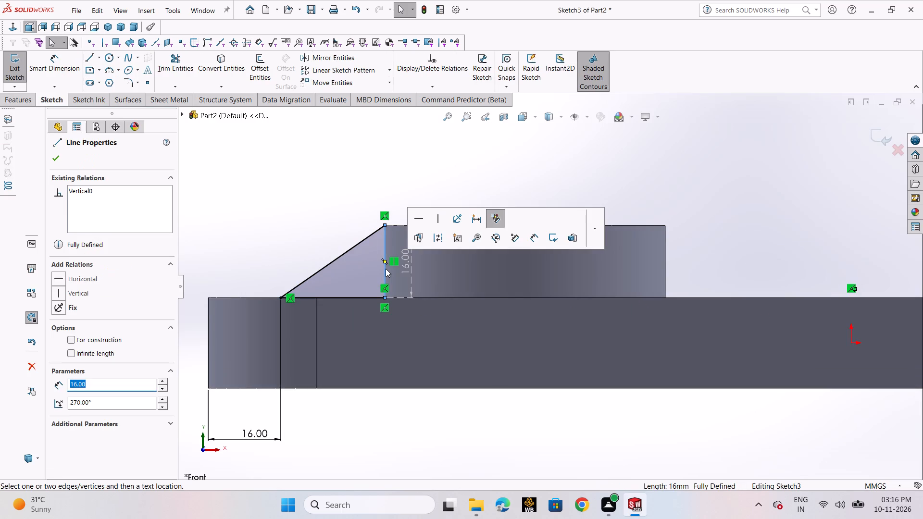
pyautogui.press('Delete')
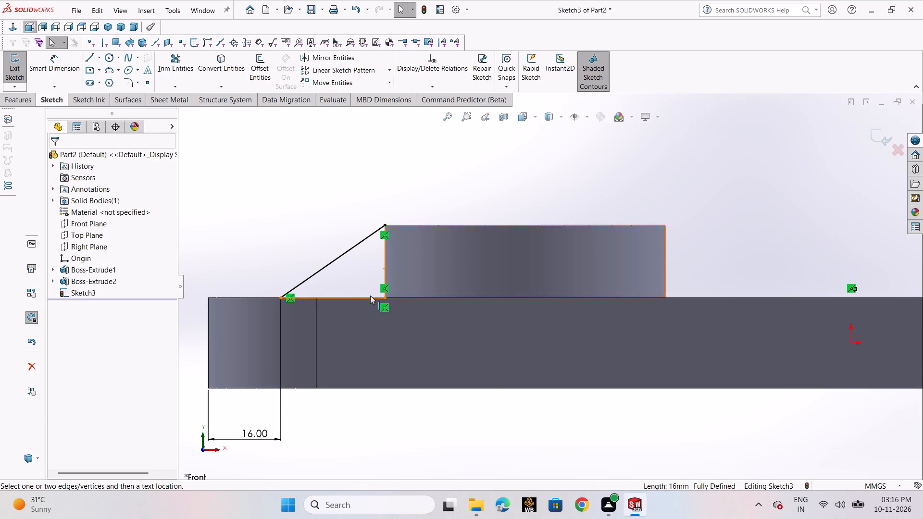
pyautogui.click(370, 296)
pyautogui.press('Delete')
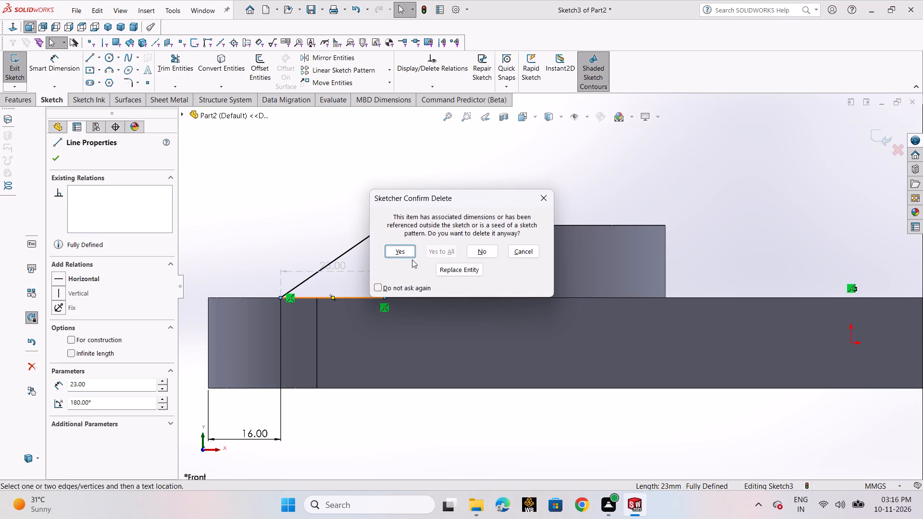
pyautogui.click(407, 252)
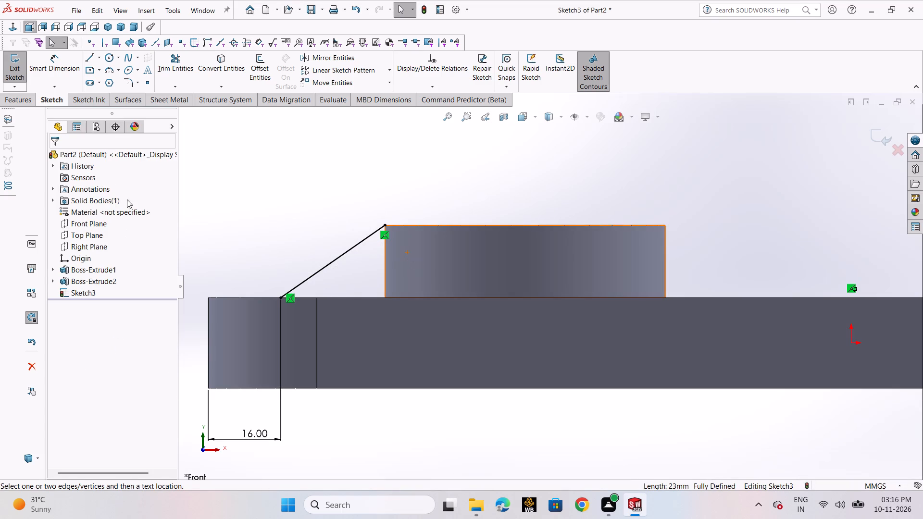
pyautogui.click(10, 66)
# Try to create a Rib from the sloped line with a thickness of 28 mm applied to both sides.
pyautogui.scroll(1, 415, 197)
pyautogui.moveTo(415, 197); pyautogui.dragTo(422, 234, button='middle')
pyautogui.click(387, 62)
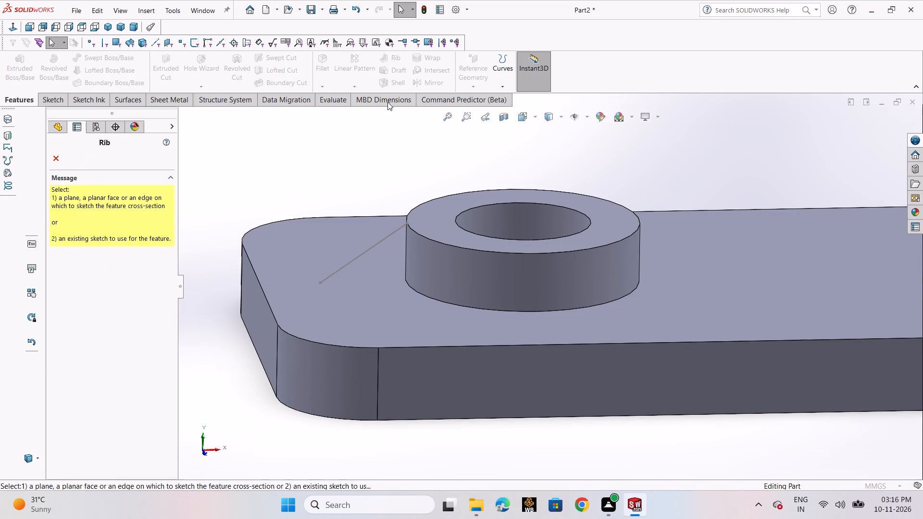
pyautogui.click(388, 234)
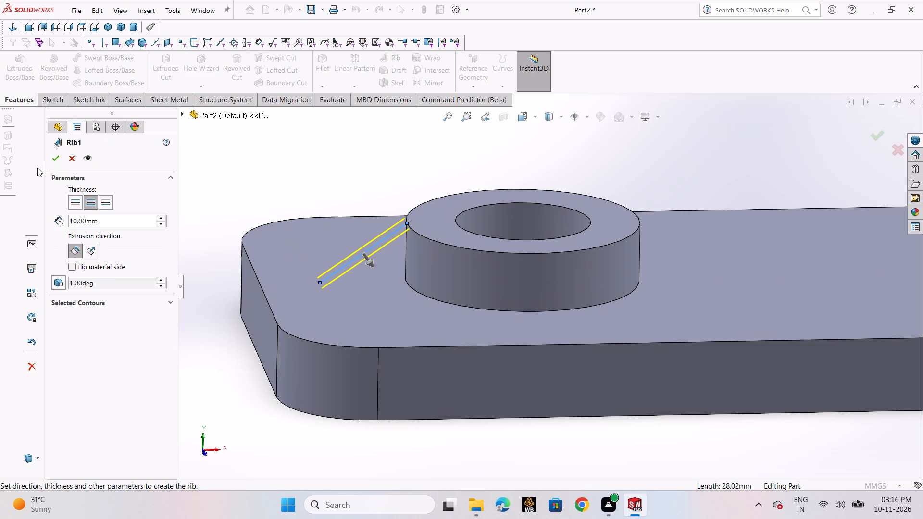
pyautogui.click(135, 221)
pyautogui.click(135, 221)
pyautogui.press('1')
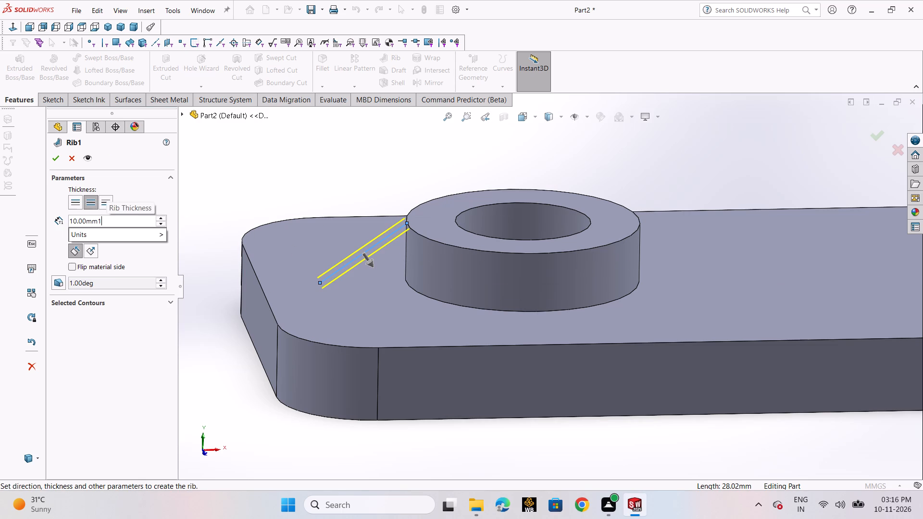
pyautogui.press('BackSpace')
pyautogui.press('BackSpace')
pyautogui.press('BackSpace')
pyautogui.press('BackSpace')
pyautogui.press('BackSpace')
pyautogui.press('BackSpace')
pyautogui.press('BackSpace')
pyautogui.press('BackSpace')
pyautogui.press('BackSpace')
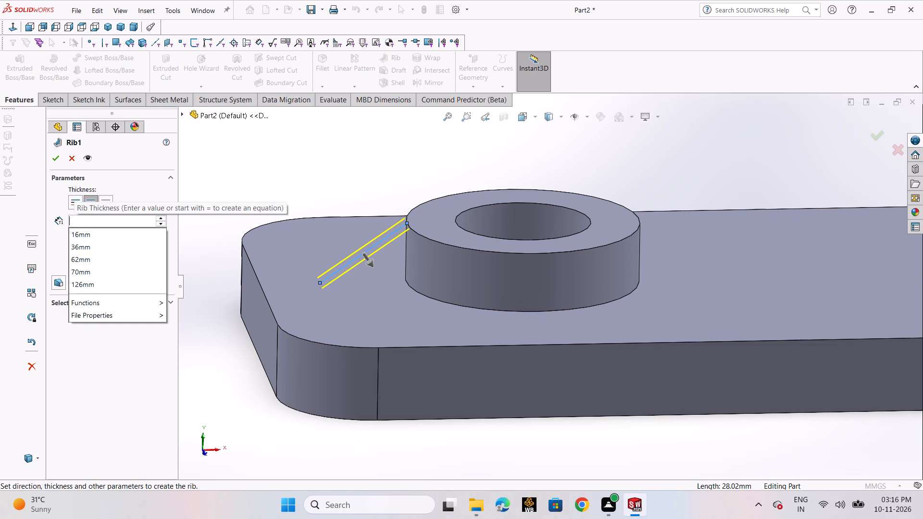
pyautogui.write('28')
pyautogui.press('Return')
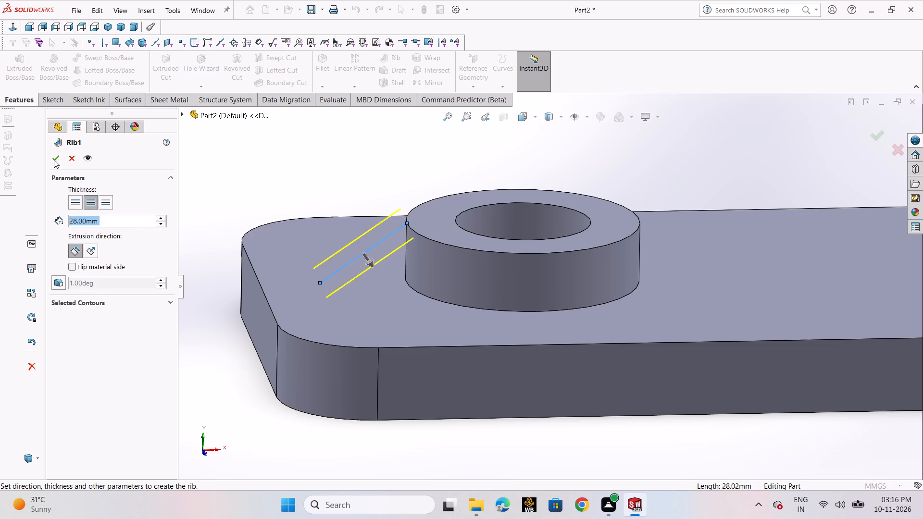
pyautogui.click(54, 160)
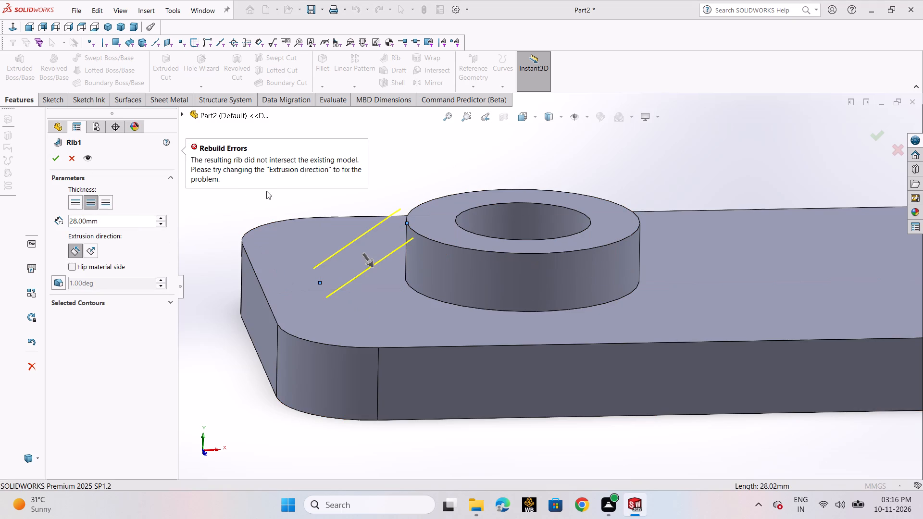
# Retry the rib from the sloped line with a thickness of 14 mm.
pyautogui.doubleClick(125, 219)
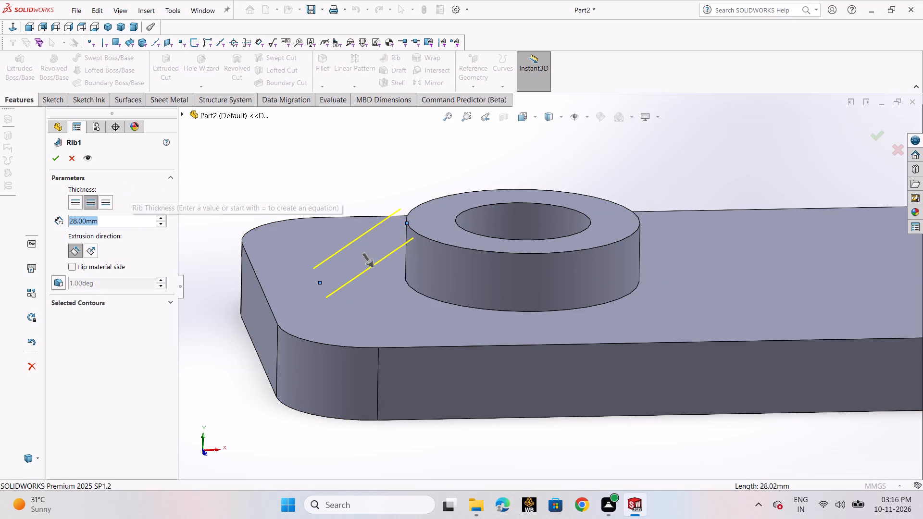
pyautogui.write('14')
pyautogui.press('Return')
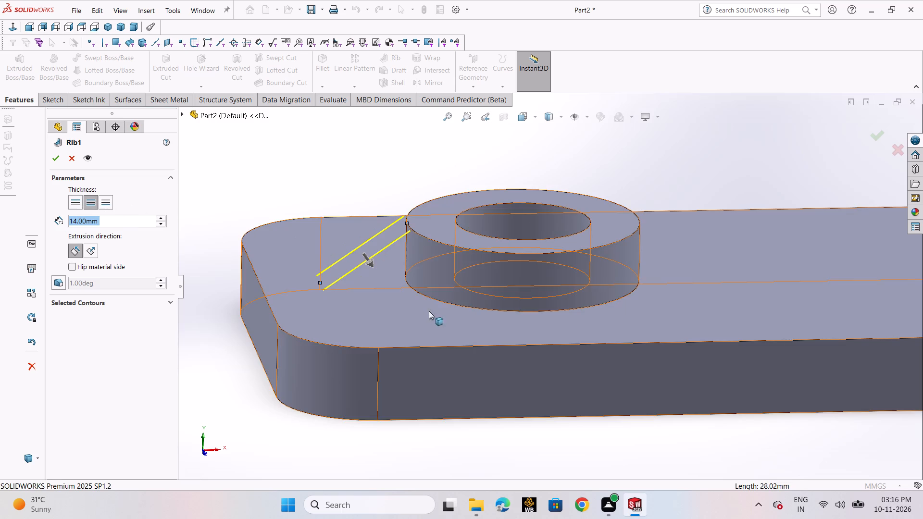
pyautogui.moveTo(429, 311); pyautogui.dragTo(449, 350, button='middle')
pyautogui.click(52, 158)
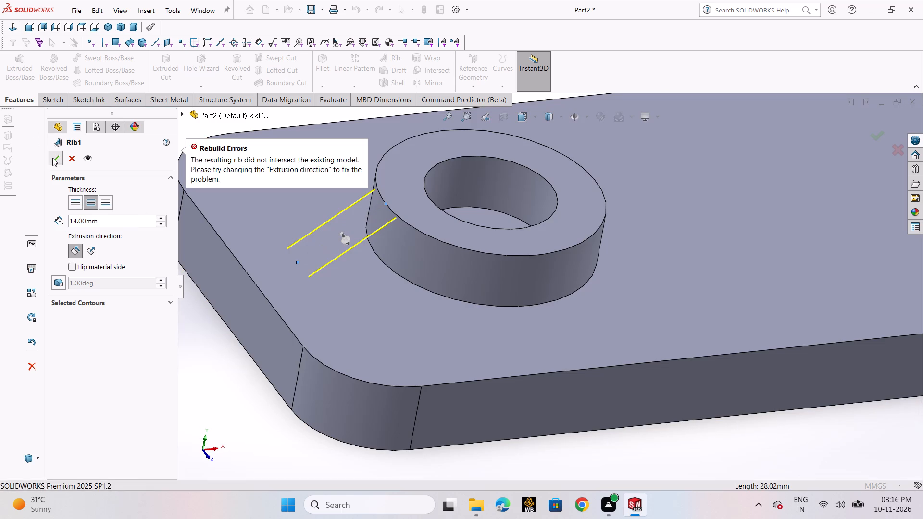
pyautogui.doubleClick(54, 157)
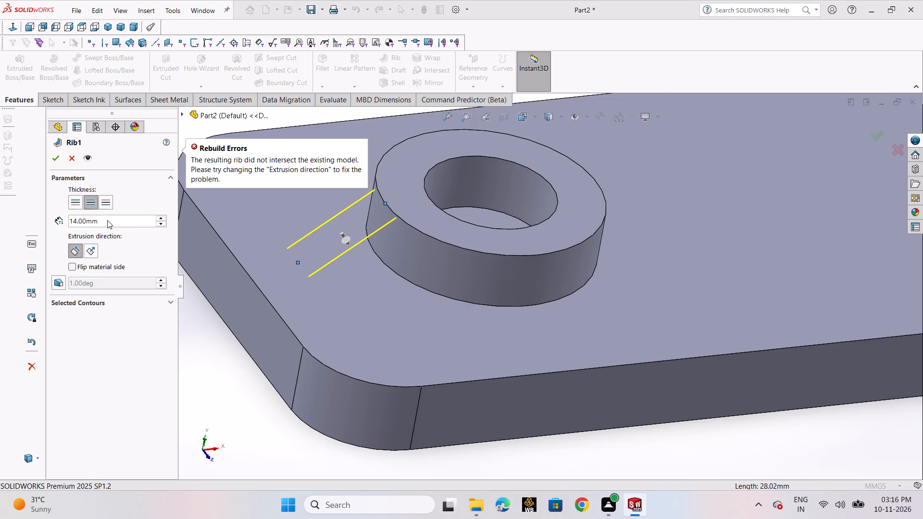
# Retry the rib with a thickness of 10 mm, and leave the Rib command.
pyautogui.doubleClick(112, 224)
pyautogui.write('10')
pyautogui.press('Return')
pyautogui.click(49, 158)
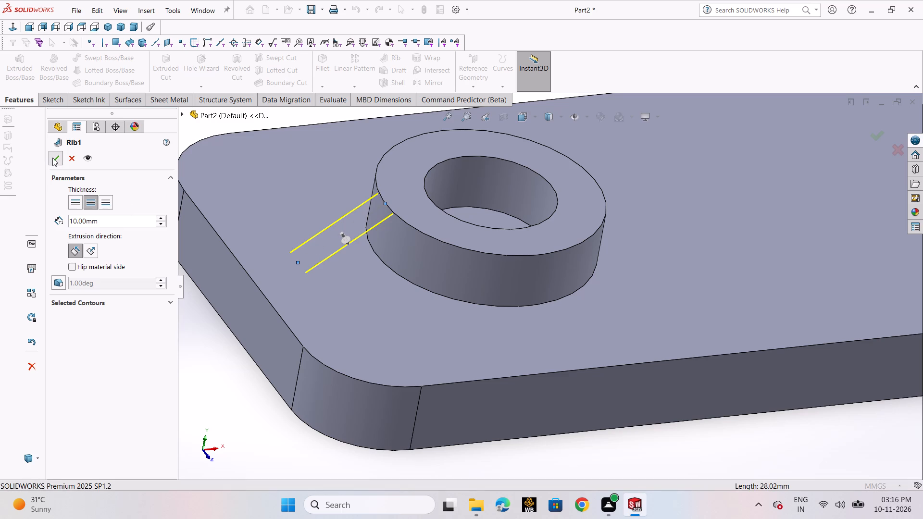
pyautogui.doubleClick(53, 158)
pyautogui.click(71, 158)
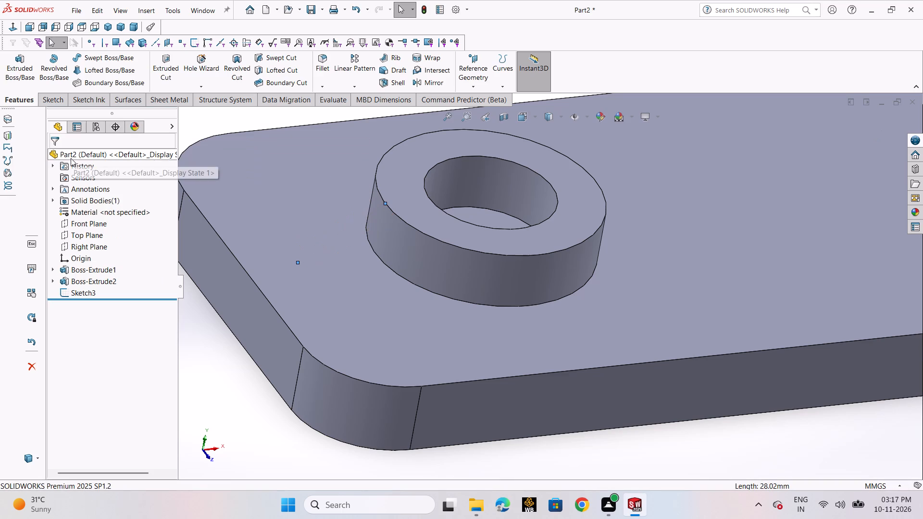
# Reopen the sloped-line sketch, examine from tilted views how the line meets the ring boss and the plate's top, and close it.
pyautogui.click(83, 292)
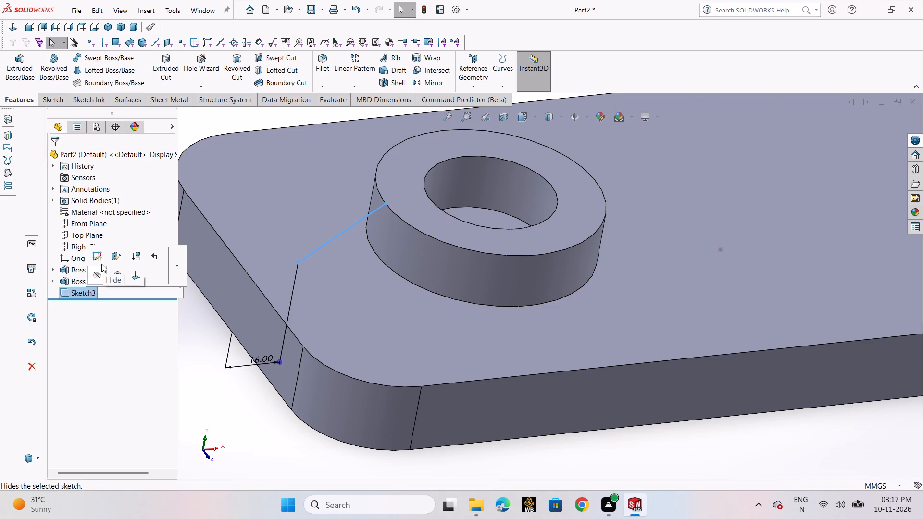
pyautogui.click(101, 264)
pyautogui.scroll(-2, 373, 282)
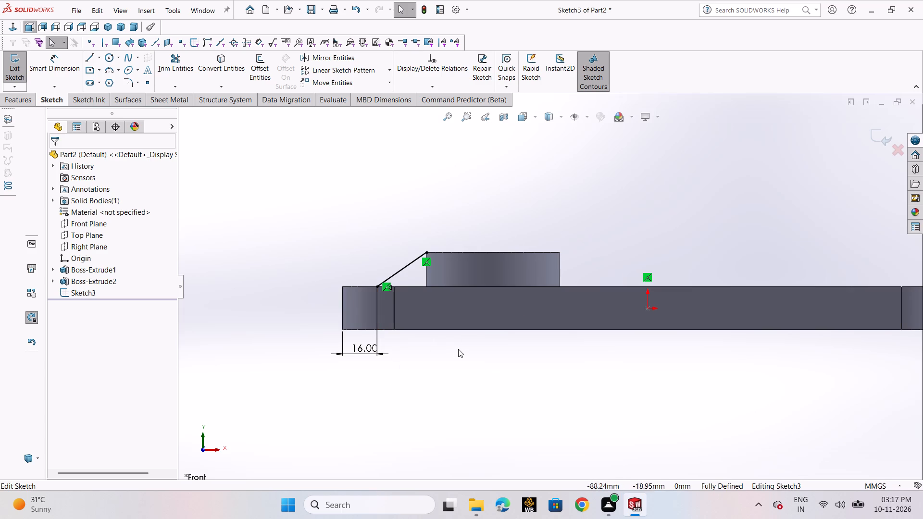
pyautogui.scroll(1, 458, 349)
pyautogui.moveTo(462, 348); pyautogui.dragTo(485, 428, button='middle')
pyautogui.scroll(-3, 490, 336)
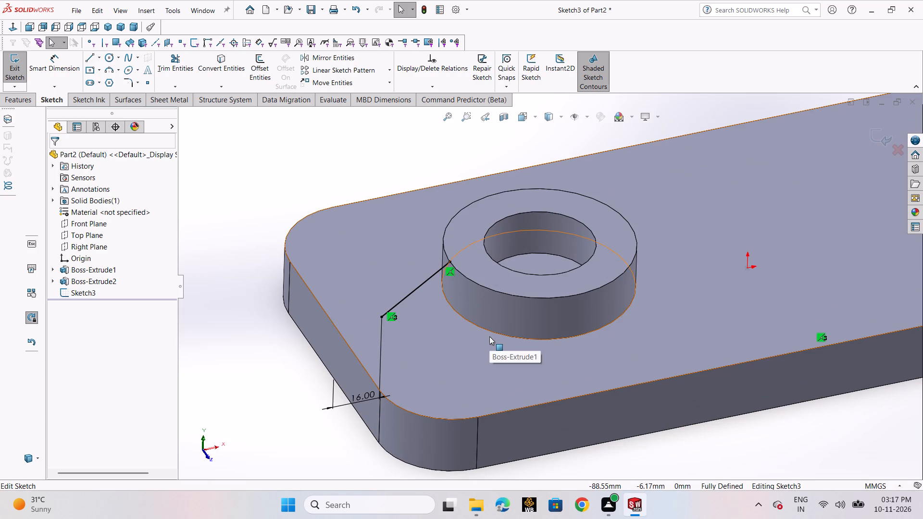
pyautogui.moveTo(482, 314); pyautogui.dragTo(465, 282, button='middle')
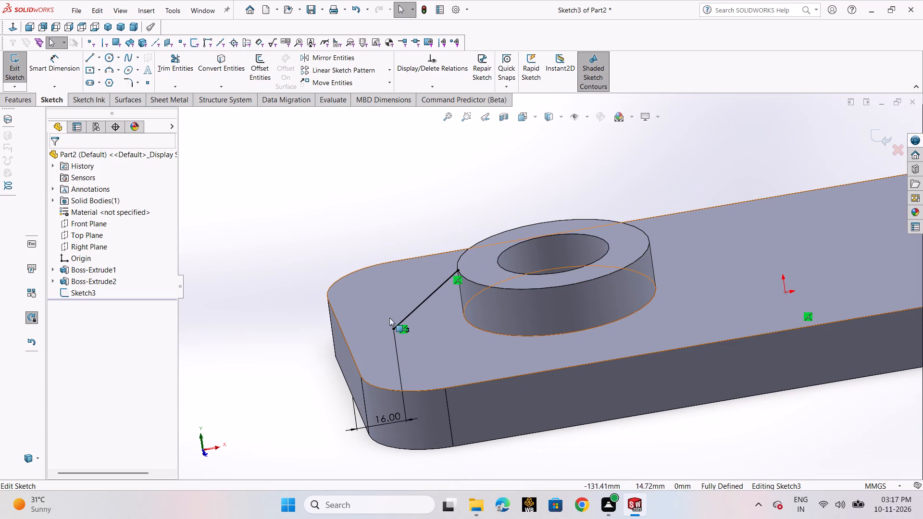
pyautogui.click(876, 140)
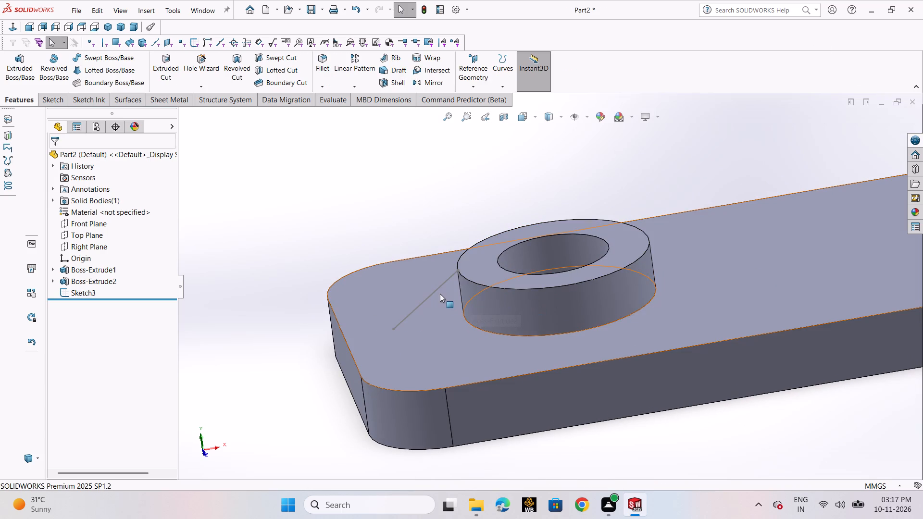
# Close the sloped-line sketch into a triangle with a 23 mm horizontal line on the plate and a 16 mm vertical line against the boss.
pyautogui.doubleClick(443, 283)
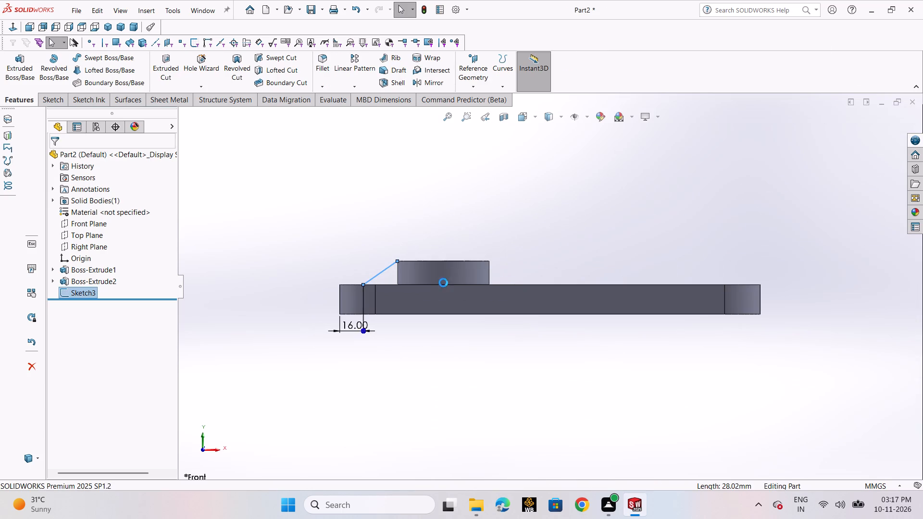
pyautogui.scroll(-2, 404, 270)
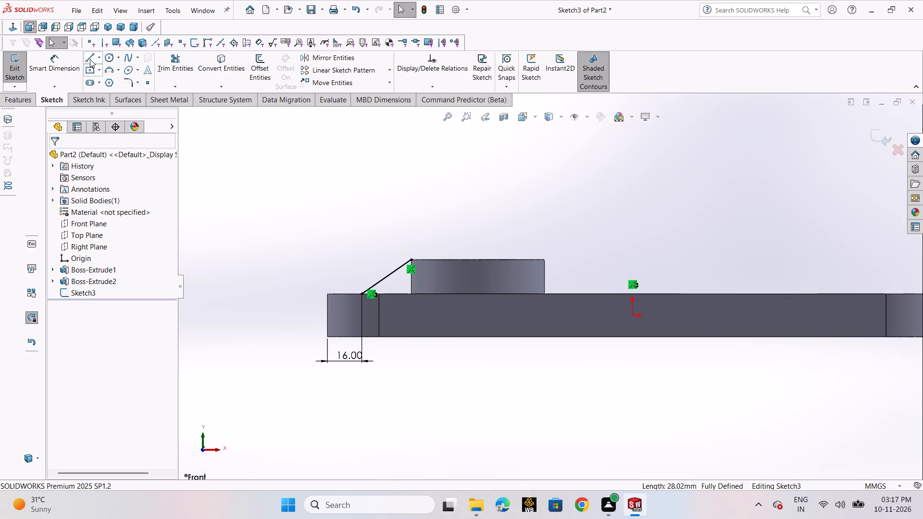
pyautogui.click(90, 59)
pyautogui.click(96, 67)
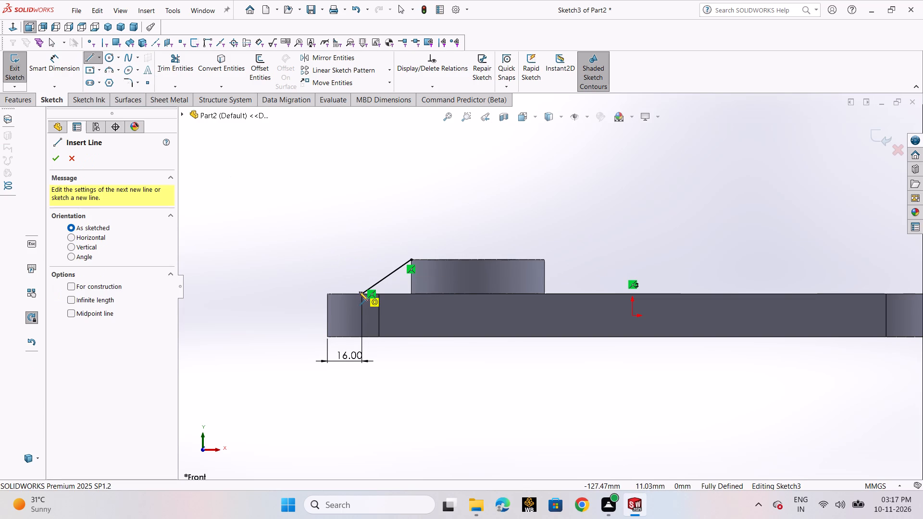
pyautogui.click(364, 292)
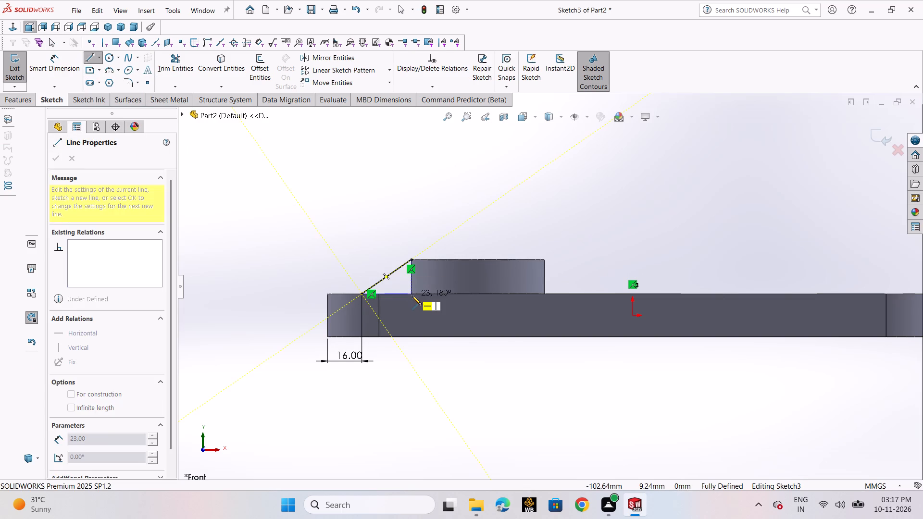
pyautogui.click(411, 292)
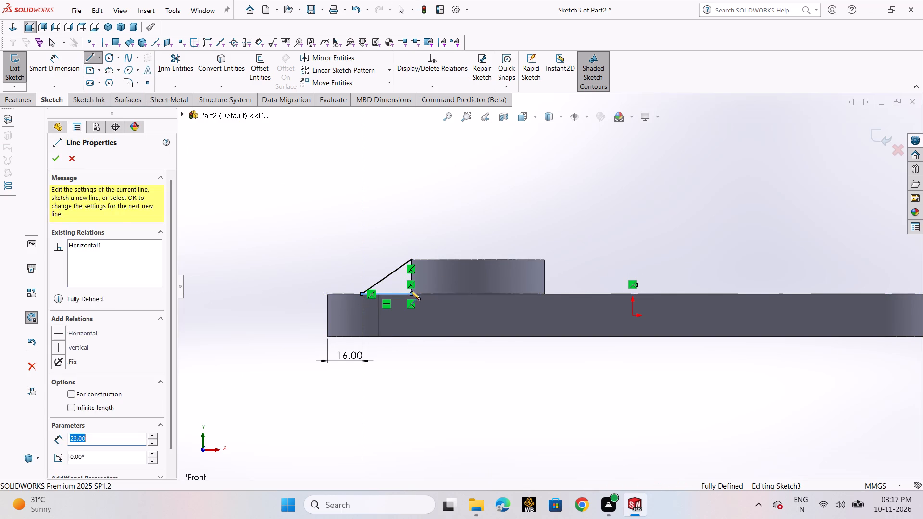
pyautogui.click(412, 261)
pyautogui.rightClick(412, 261)
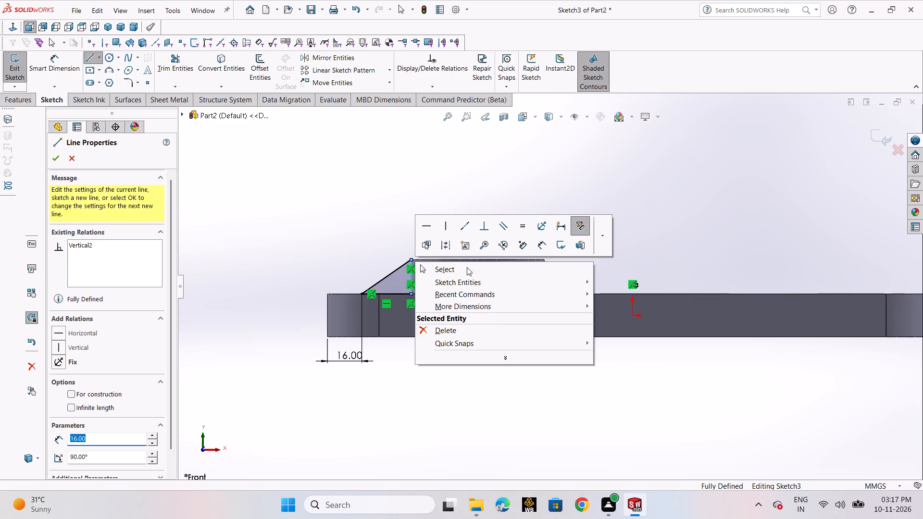
pyautogui.click(467, 267)
pyautogui.scroll(2, 473, 228)
pyautogui.moveTo(473, 226); pyautogui.dragTo(503, 330, button='middle')
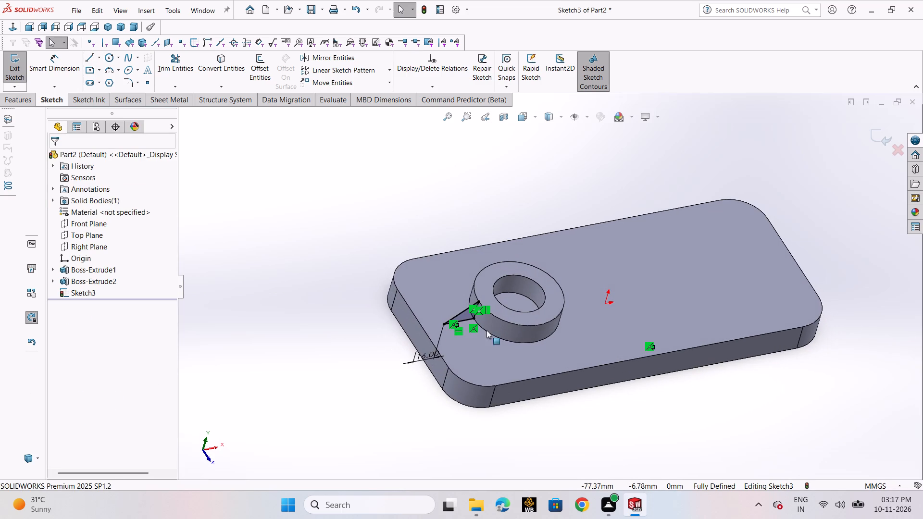
pyautogui.click(13, 60)
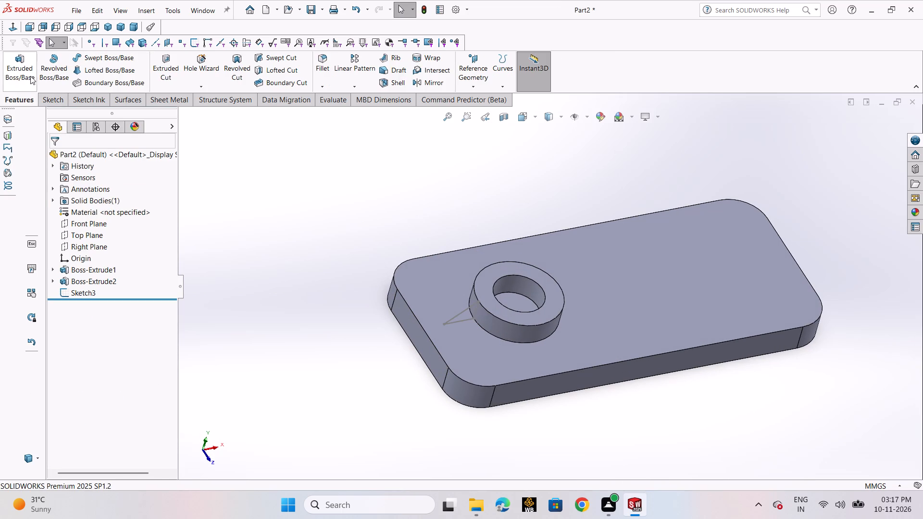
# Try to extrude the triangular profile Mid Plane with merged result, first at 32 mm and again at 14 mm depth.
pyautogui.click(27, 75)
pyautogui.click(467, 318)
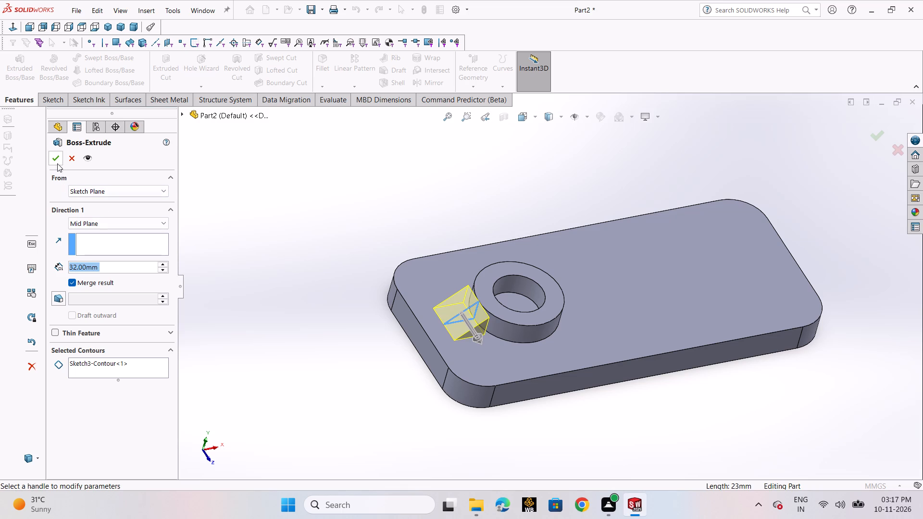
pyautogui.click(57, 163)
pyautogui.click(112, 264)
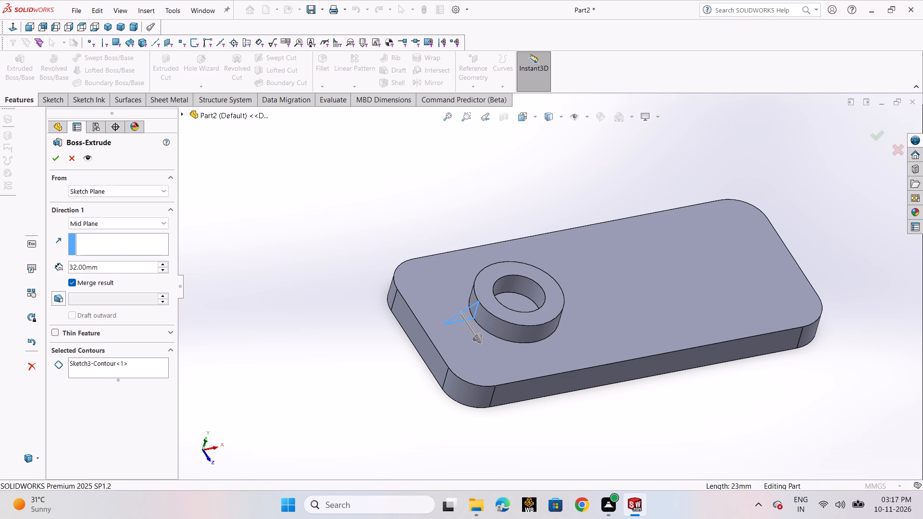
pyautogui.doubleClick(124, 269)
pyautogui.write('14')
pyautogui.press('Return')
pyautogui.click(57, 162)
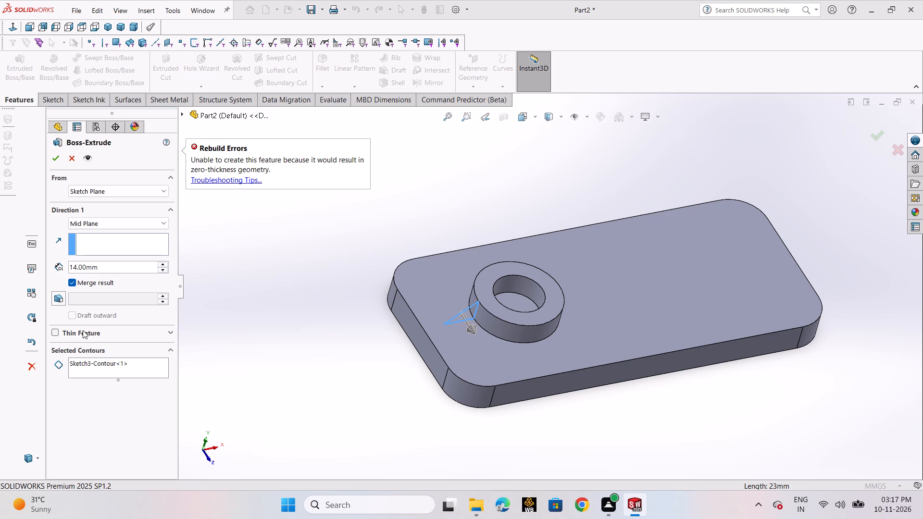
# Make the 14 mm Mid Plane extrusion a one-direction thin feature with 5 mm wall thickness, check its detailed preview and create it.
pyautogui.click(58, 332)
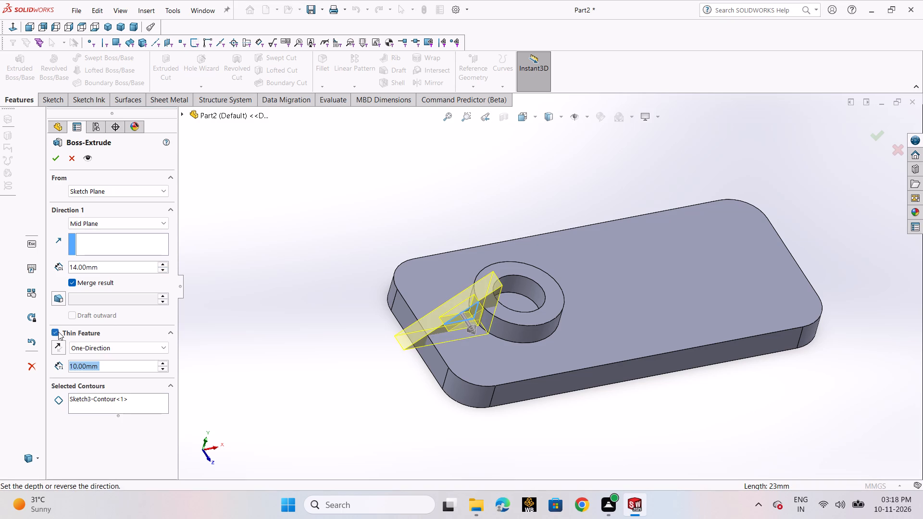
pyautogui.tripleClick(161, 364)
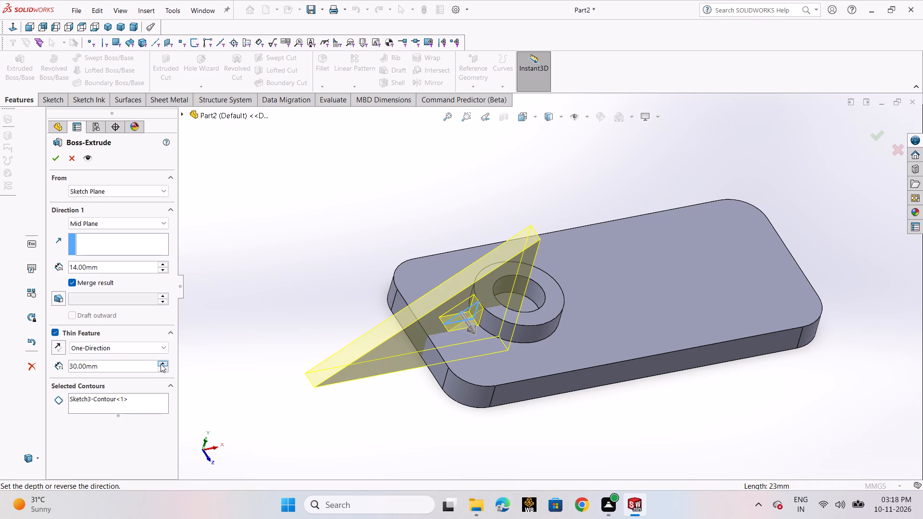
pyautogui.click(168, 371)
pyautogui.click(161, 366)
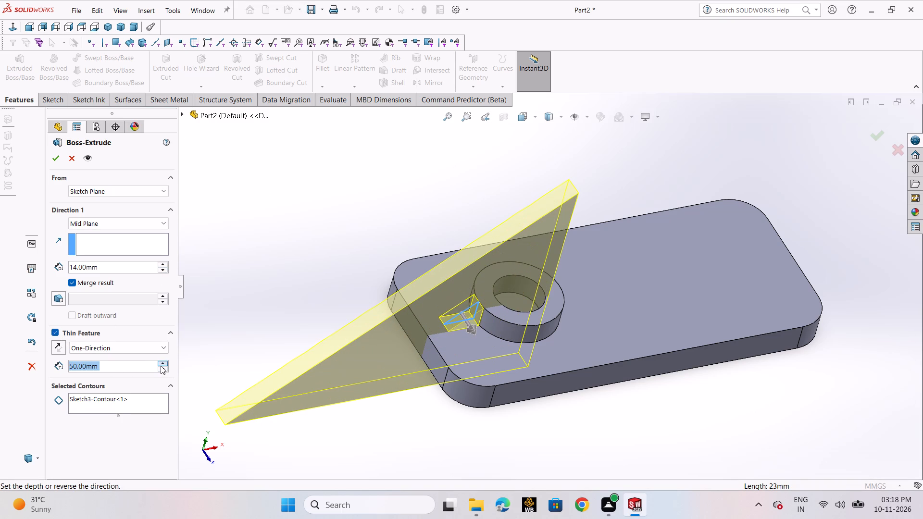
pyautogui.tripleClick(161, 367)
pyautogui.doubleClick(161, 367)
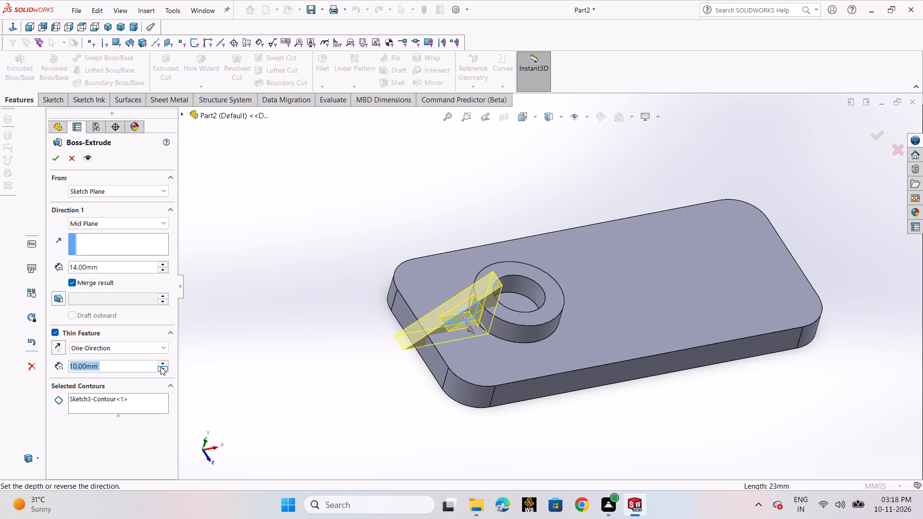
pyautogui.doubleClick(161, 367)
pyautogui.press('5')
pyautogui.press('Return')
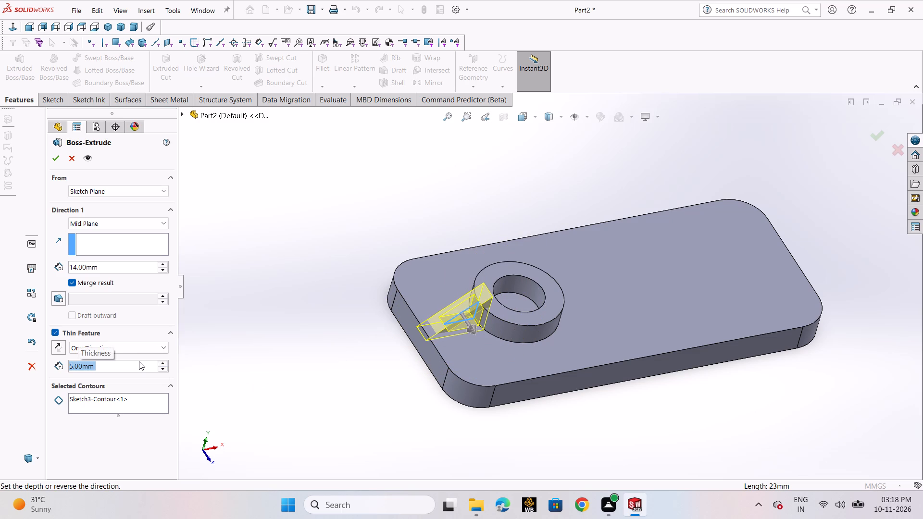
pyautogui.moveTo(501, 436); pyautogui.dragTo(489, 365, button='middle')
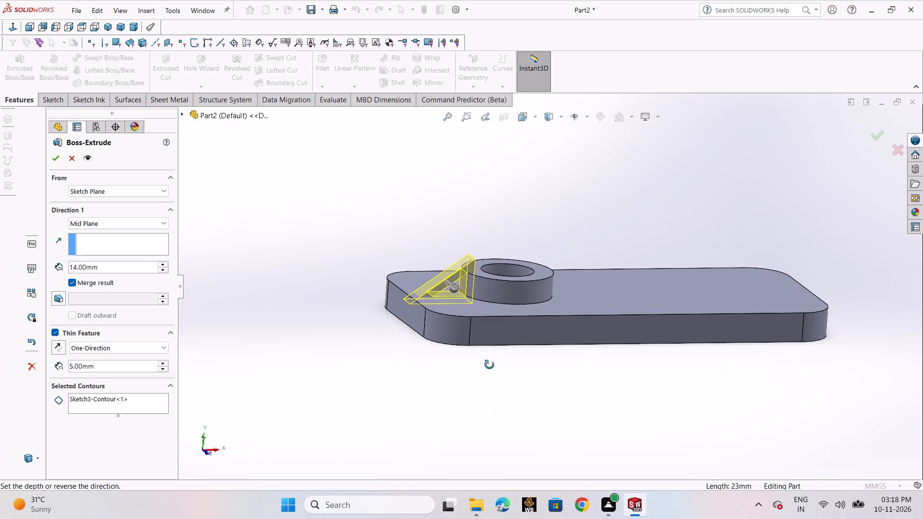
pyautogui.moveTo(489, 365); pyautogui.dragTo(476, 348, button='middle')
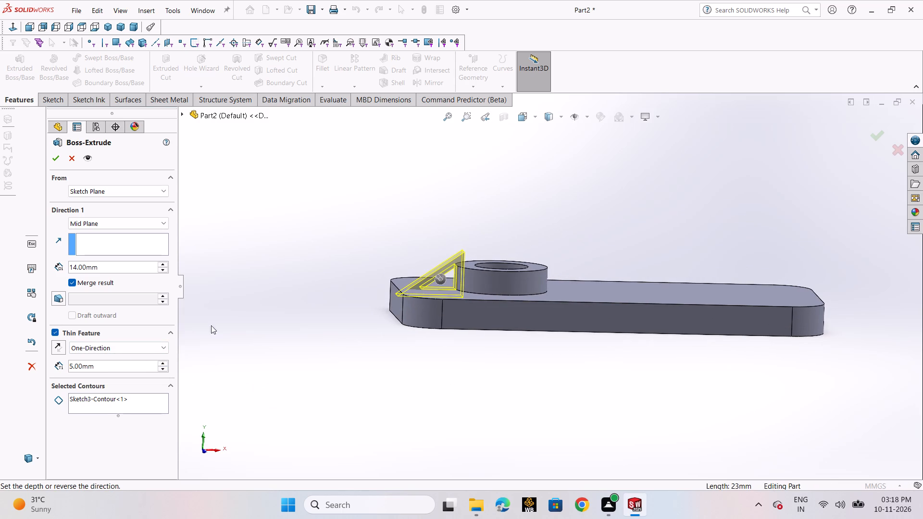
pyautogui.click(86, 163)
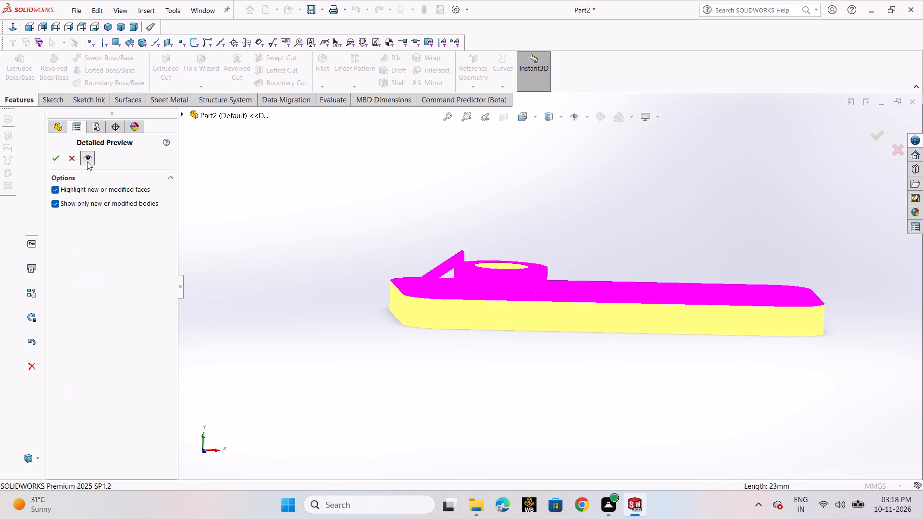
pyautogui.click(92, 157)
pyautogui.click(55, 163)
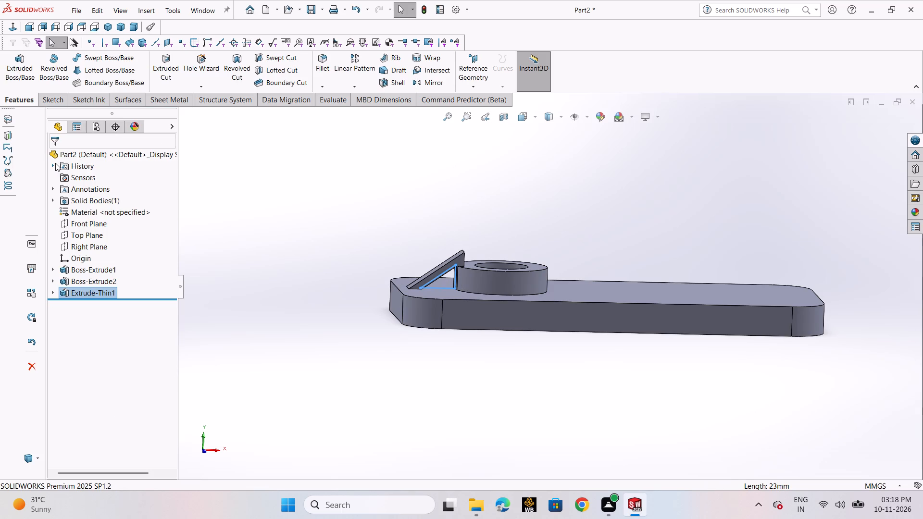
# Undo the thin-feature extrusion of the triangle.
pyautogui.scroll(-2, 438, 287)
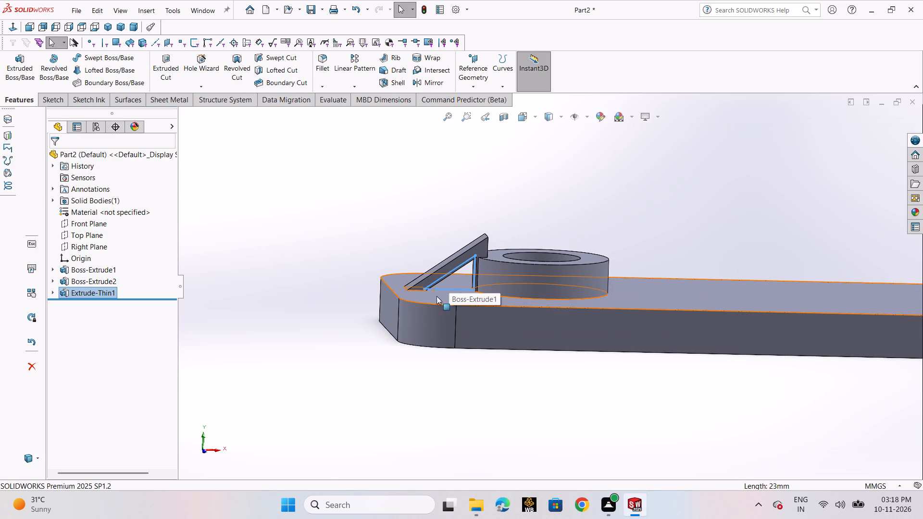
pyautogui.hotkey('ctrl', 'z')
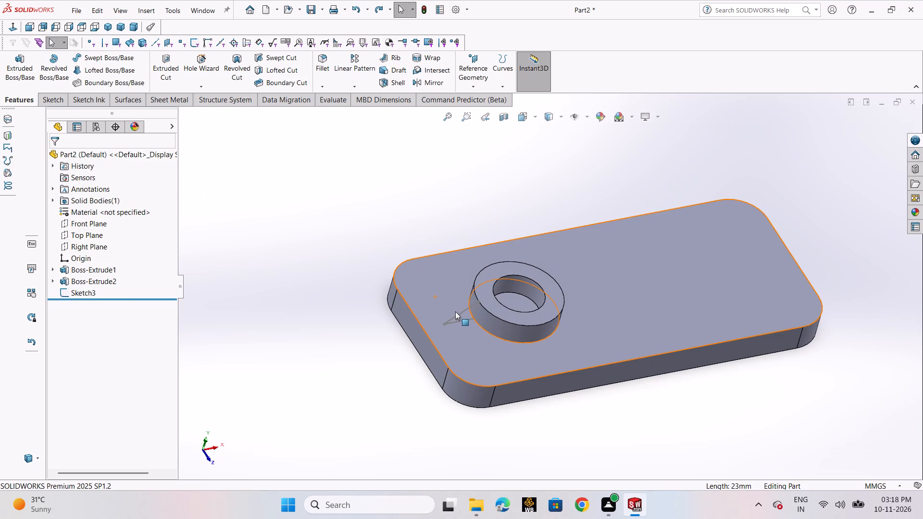
# Reopen the triangle sketch and replace the upper corner's coincident relation with one to the ring boss's top edge.
pyautogui.doubleClick(460, 312)
pyautogui.scroll(-3, 398, 296)
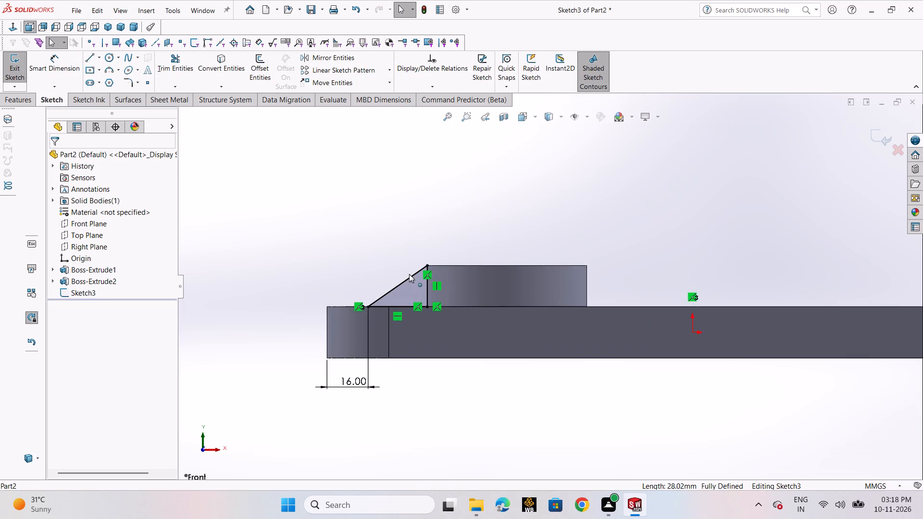
pyautogui.scroll(-3, 441, 278)
pyautogui.click(438, 269)
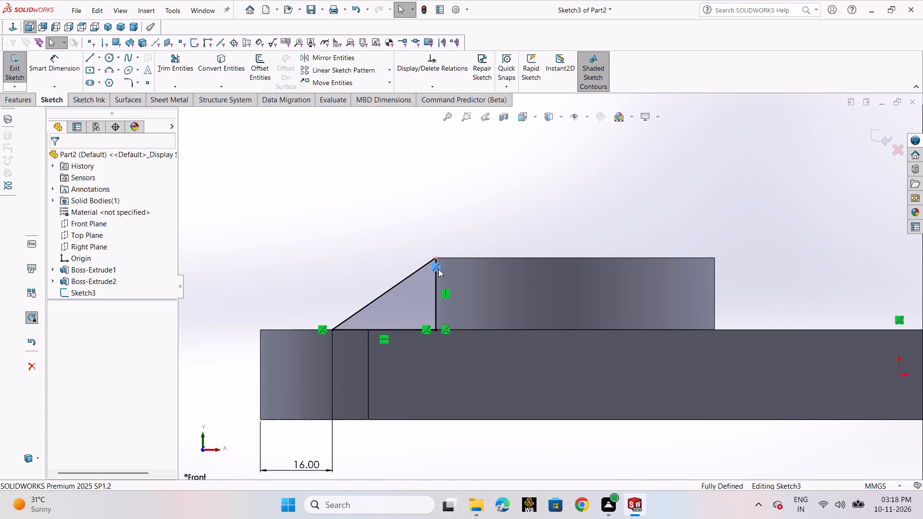
pyautogui.press('Delete')
pyautogui.moveTo(437, 257); pyautogui.dragTo(460, 256)
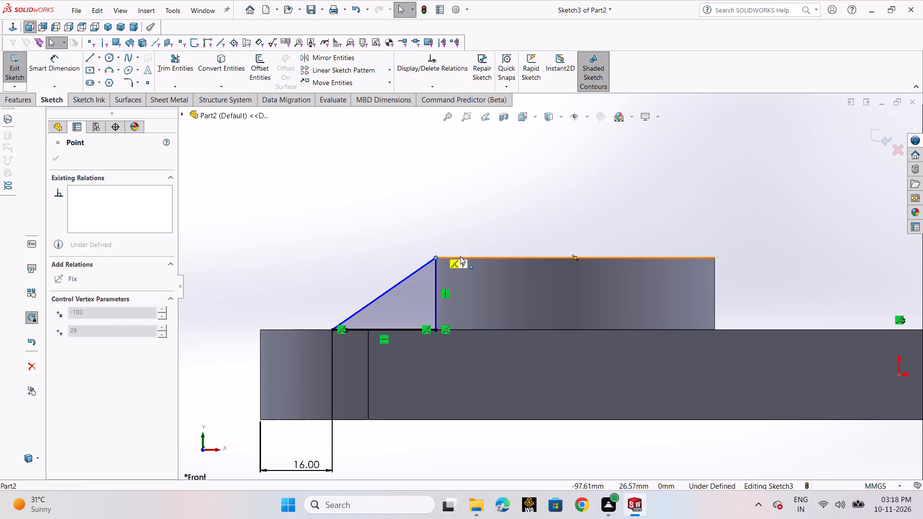
pyautogui.moveTo(460, 256); pyautogui.dragTo(460, 259)
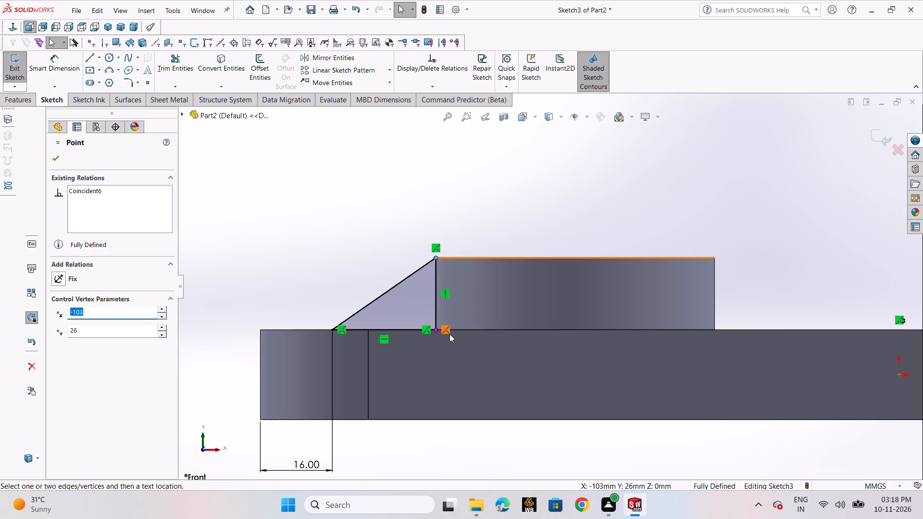
# Delete the lower corner's relation to the boss, shift the vertical side slightly into the boss (sloped line about 28.4 mm), and close the sketch.
pyautogui.click(447, 331)
pyautogui.press('Delete')
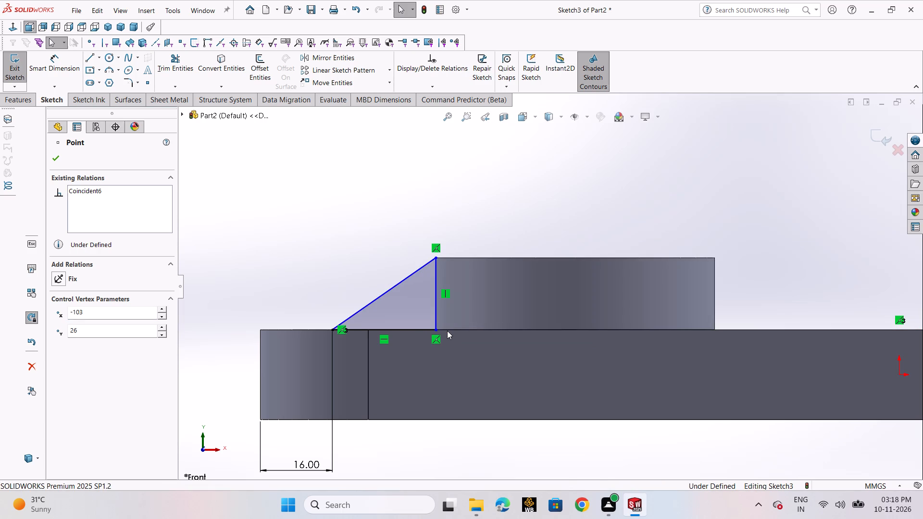
pyautogui.click(437, 330)
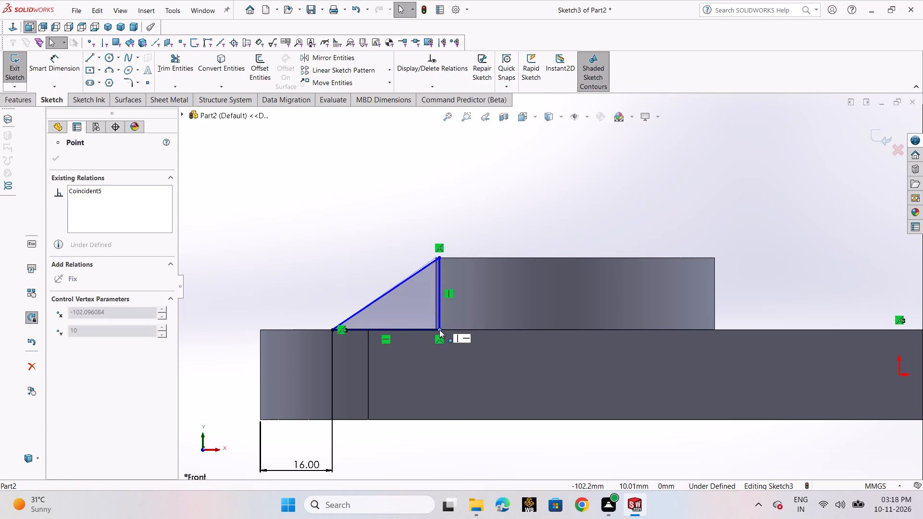
pyautogui.click(366, 280)
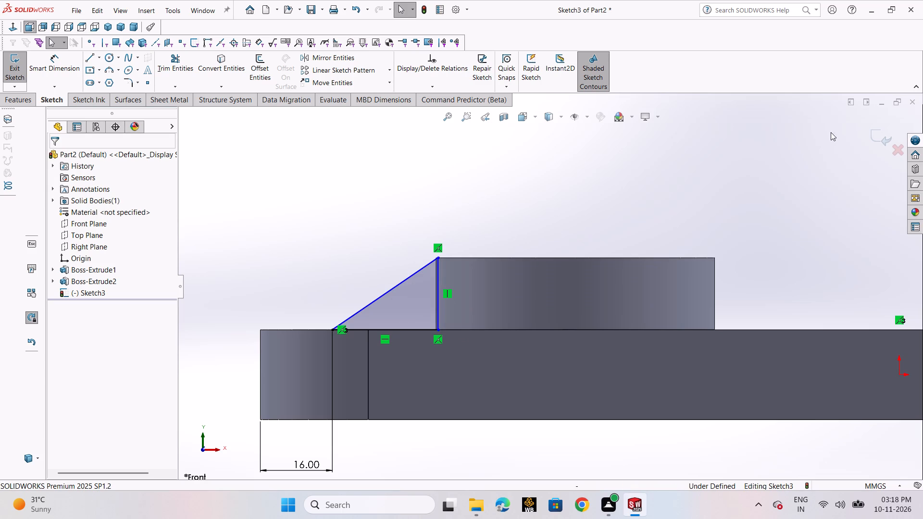
pyautogui.click(876, 133)
# Extrude the triangular profile Mid Plane to a 14 mm depth, merged with the plate and ring boss.
pyautogui.scroll(1, 705, 181)
pyautogui.moveTo(689, 185); pyautogui.dragTo(725, 301, button='middle')
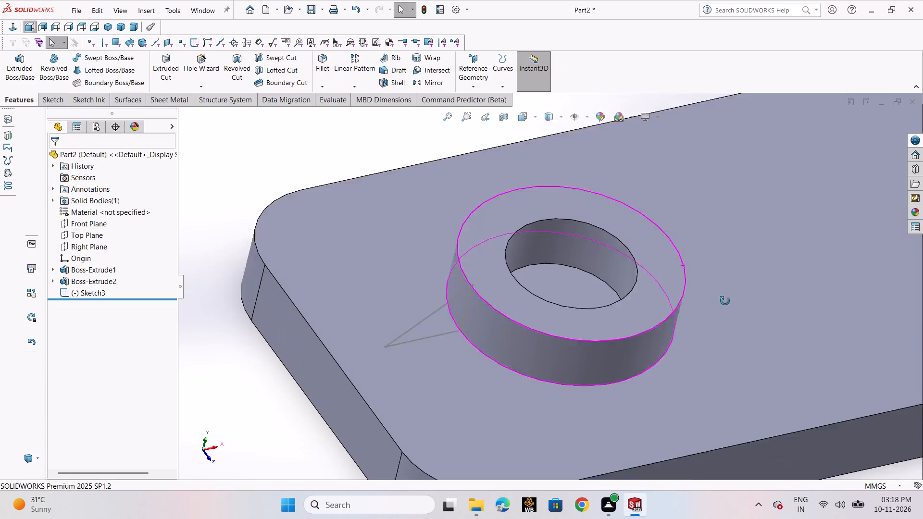
pyautogui.moveTo(725, 301); pyautogui.dragTo(727, 309, button='middle')
pyautogui.click(9, 61)
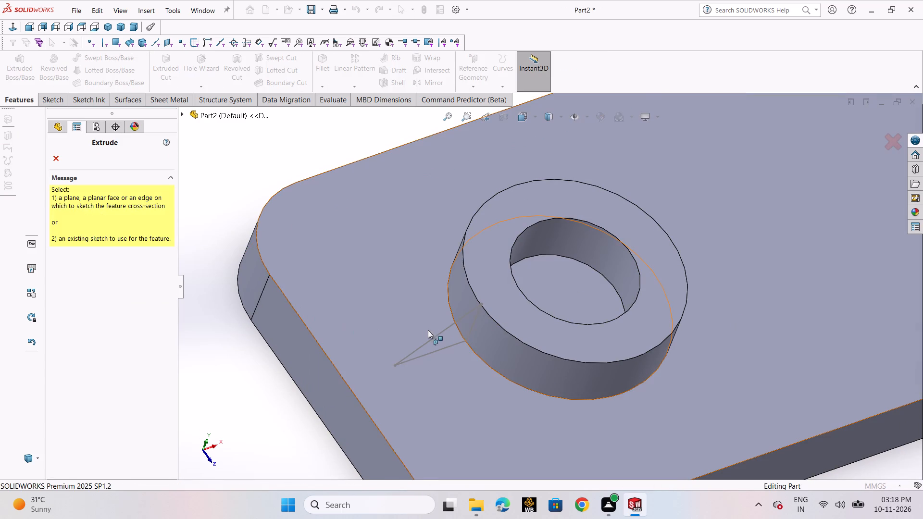
pyautogui.click(446, 330)
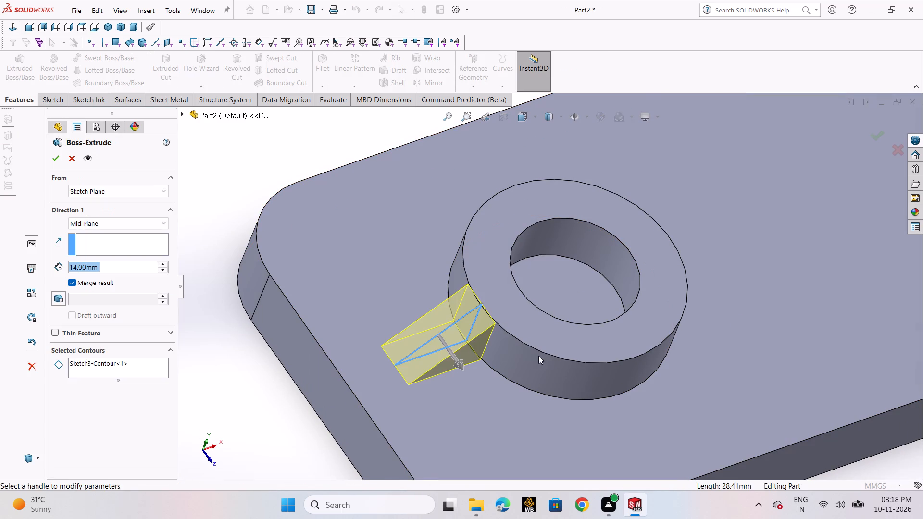
pyautogui.moveTo(528, 352); pyautogui.dragTo(507, 344, button='middle')
pyautogui.click(48, 156)
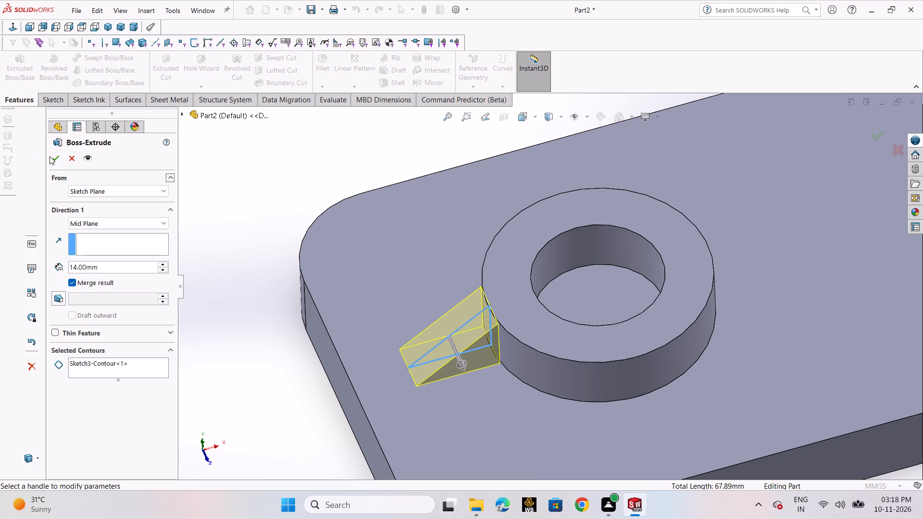
pyautogui.click(50, 156)
pyautogui.click(278, 307)
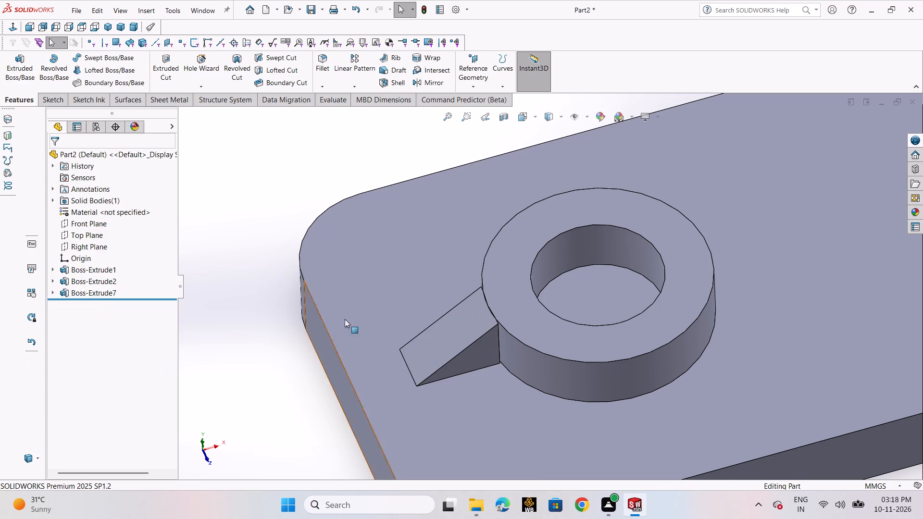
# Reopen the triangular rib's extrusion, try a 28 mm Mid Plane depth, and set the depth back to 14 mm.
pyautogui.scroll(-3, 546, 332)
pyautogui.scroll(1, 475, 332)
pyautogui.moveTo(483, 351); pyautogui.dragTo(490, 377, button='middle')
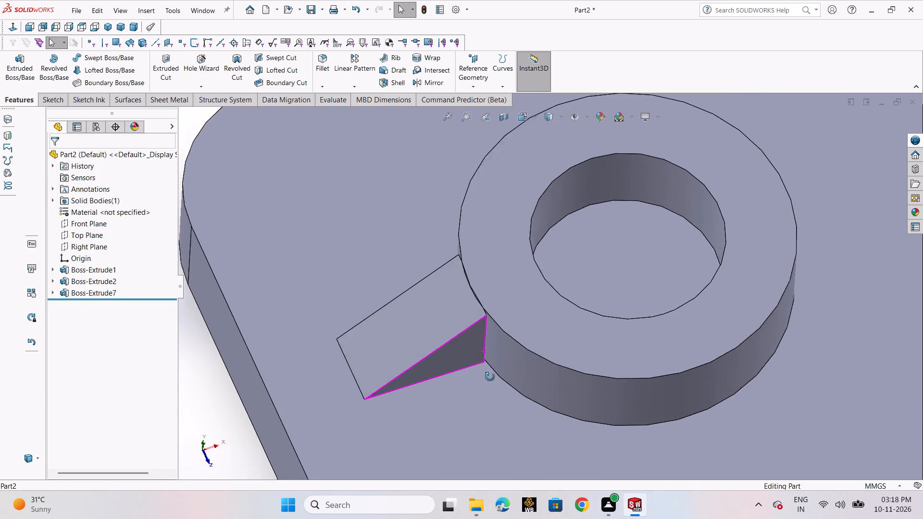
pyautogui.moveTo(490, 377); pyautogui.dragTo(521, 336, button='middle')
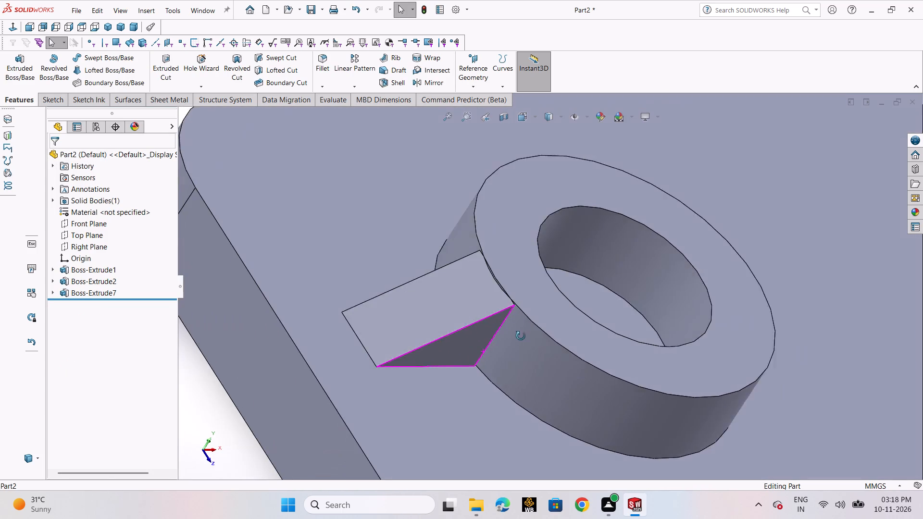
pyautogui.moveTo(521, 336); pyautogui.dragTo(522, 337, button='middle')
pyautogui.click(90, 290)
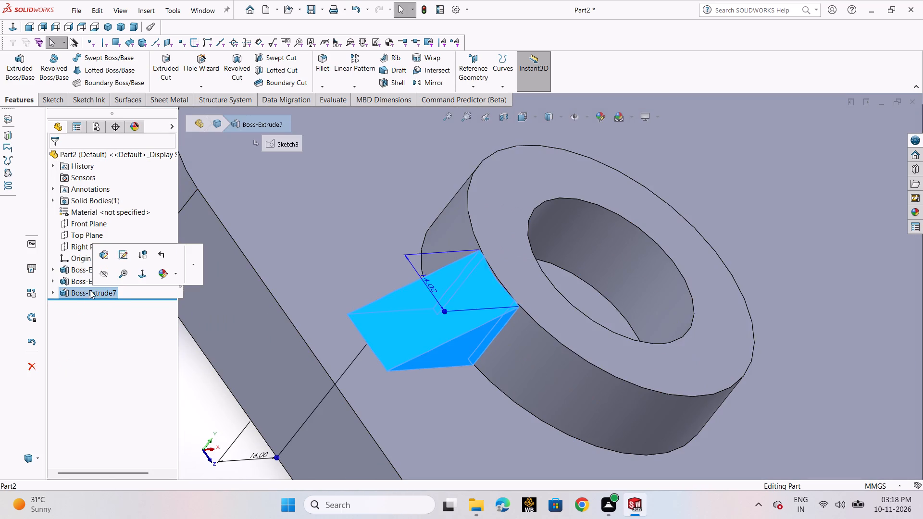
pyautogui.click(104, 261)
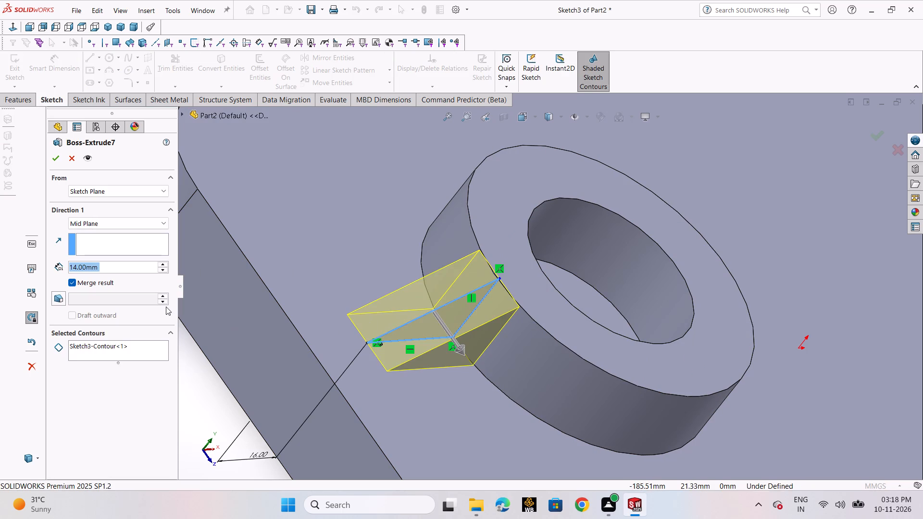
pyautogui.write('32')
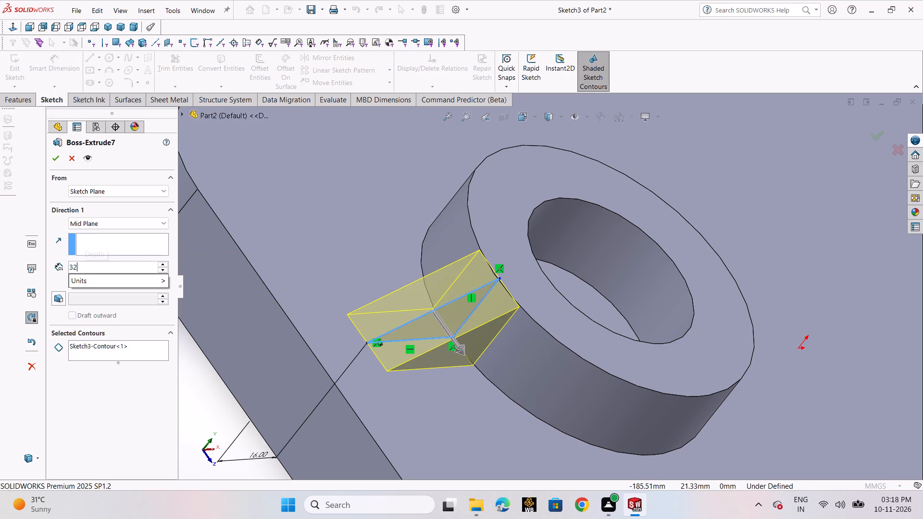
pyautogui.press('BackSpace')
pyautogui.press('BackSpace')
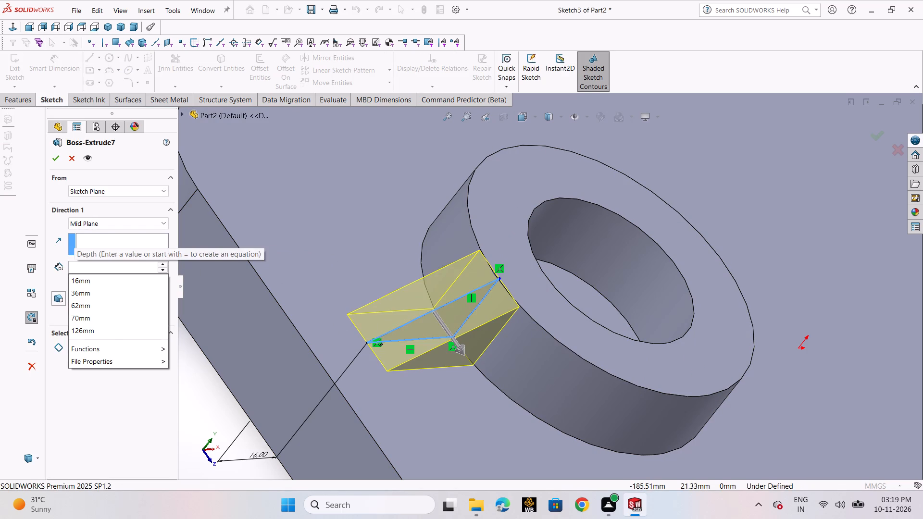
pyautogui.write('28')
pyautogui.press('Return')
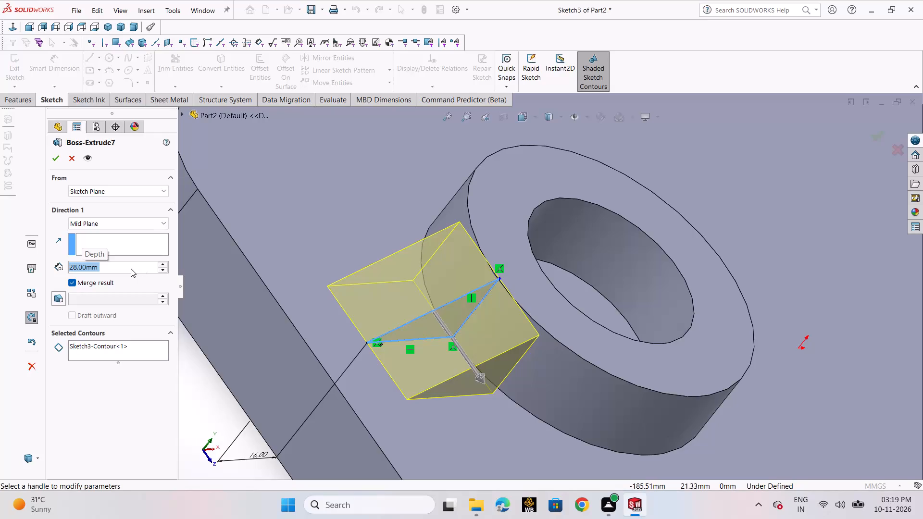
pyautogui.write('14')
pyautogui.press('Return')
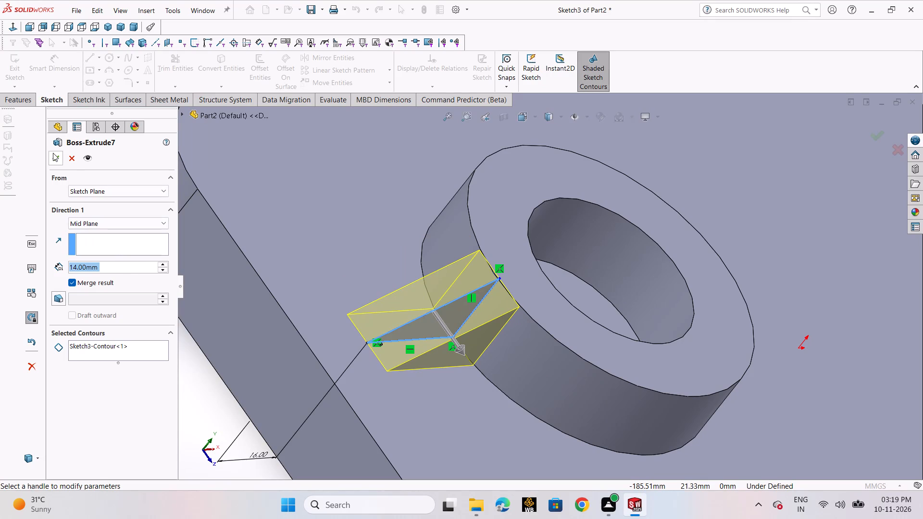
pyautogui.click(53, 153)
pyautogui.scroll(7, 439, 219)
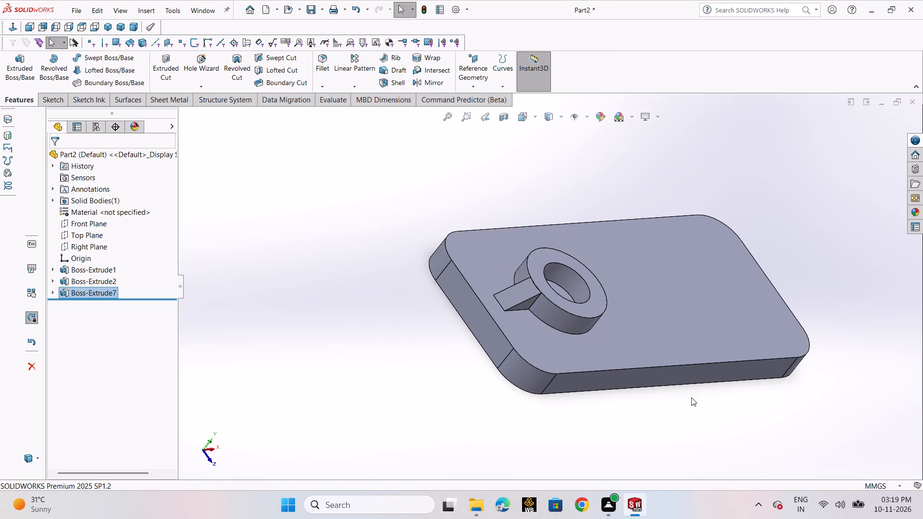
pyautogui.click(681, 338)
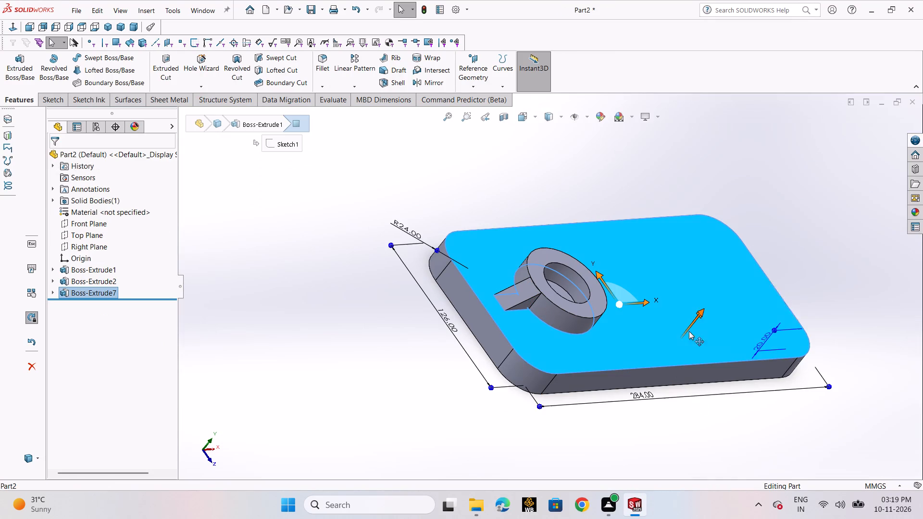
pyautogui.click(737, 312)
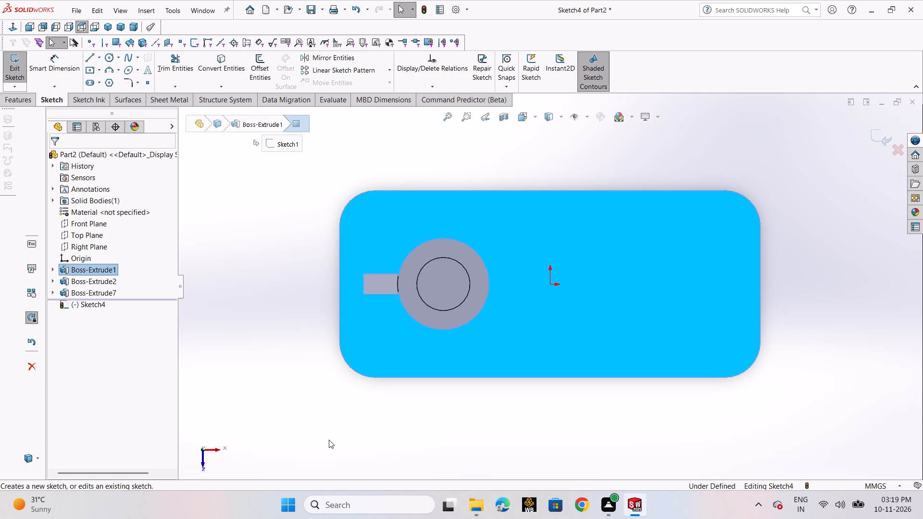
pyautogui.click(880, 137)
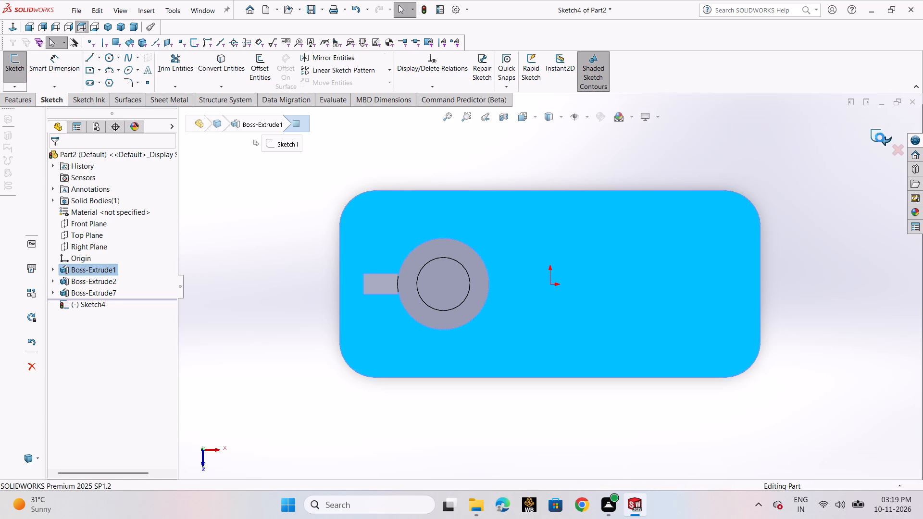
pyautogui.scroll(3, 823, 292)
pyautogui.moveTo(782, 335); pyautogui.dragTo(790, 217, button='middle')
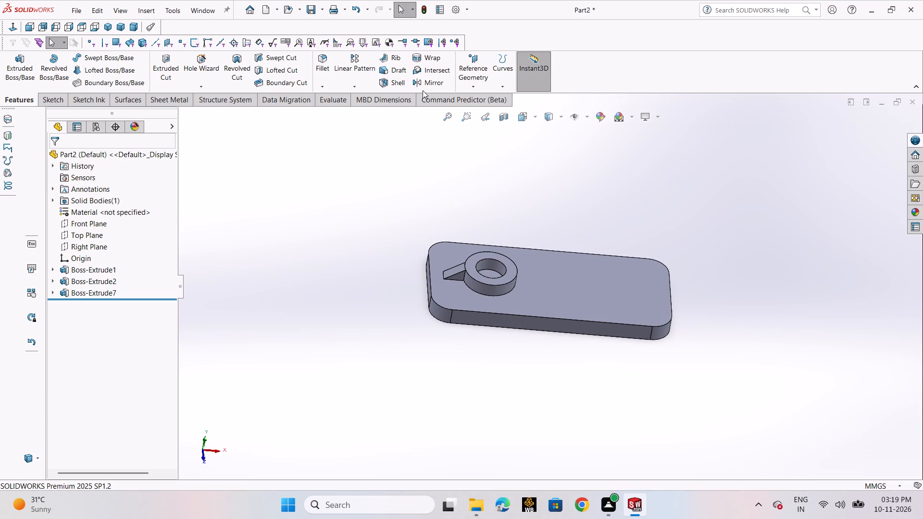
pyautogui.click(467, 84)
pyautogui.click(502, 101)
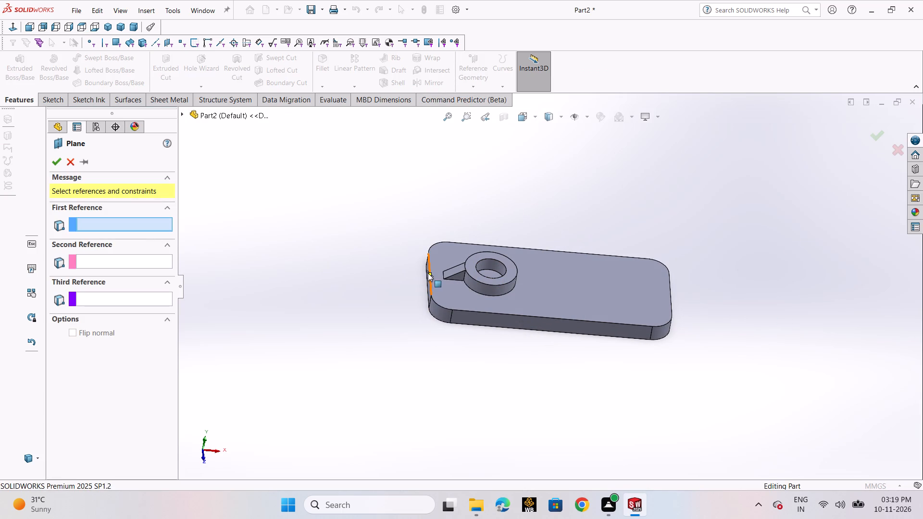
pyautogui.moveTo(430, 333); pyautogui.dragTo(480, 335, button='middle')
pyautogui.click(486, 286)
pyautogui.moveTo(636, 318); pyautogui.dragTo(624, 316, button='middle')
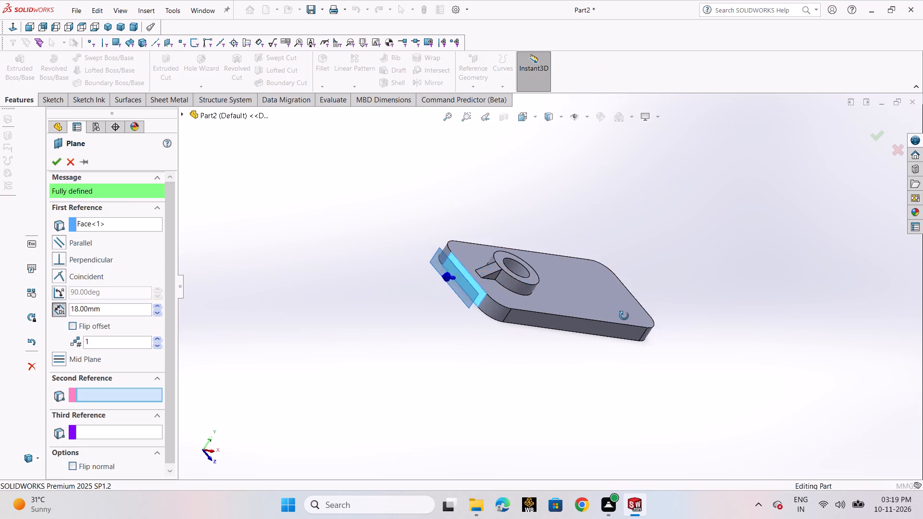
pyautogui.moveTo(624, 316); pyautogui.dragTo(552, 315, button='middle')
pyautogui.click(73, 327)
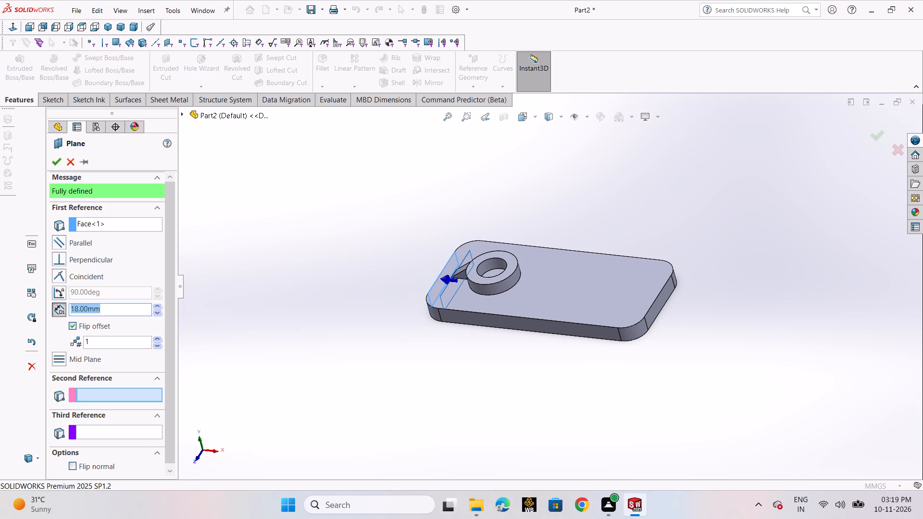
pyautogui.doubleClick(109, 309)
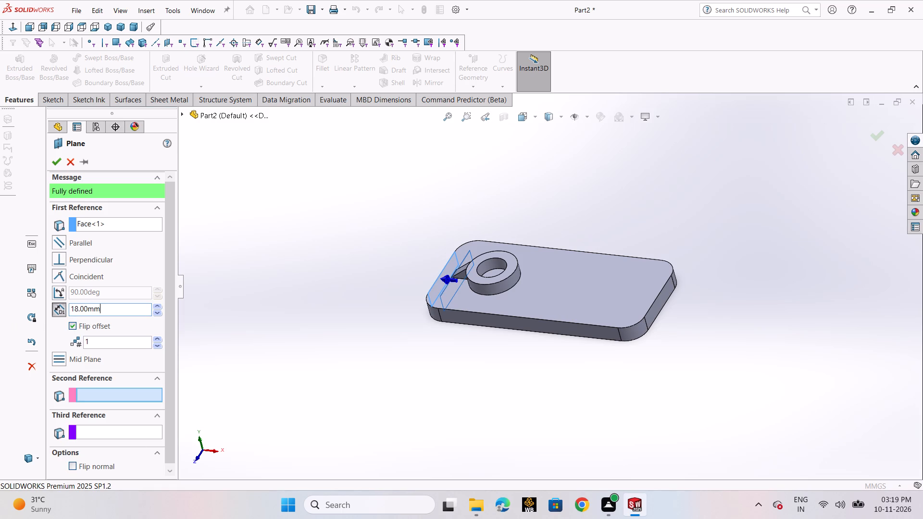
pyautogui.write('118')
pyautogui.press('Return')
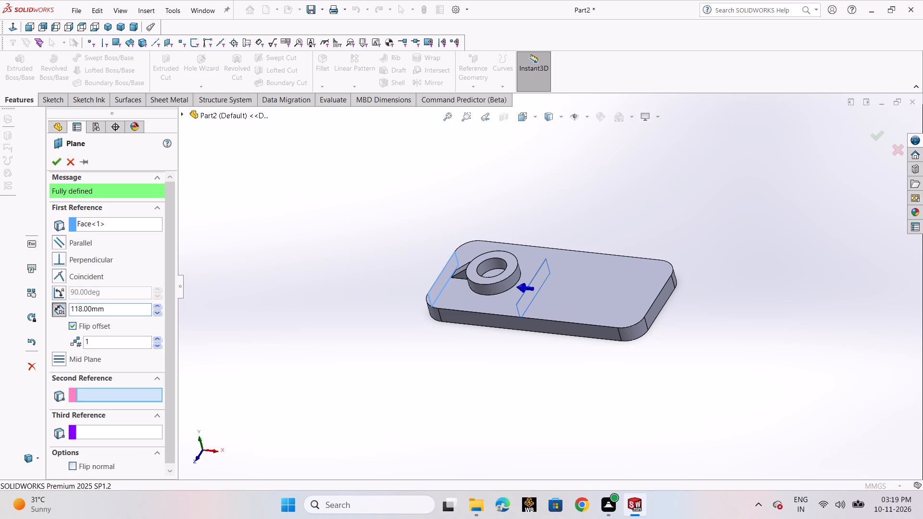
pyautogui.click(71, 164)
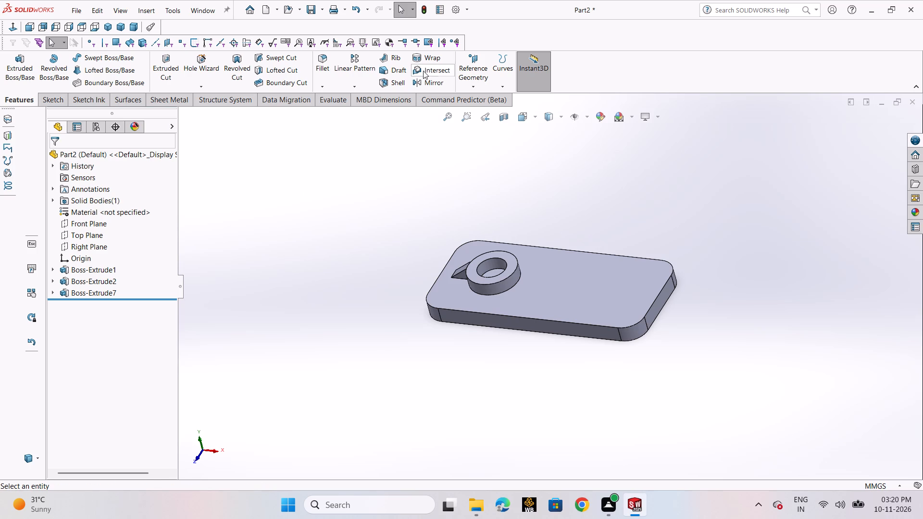
# Create a reference plane offset 64 mm inward from the plate's end face farthest from the ring boss.
pyautogui.click(485, 86)
pyautogui.click(485, 98)
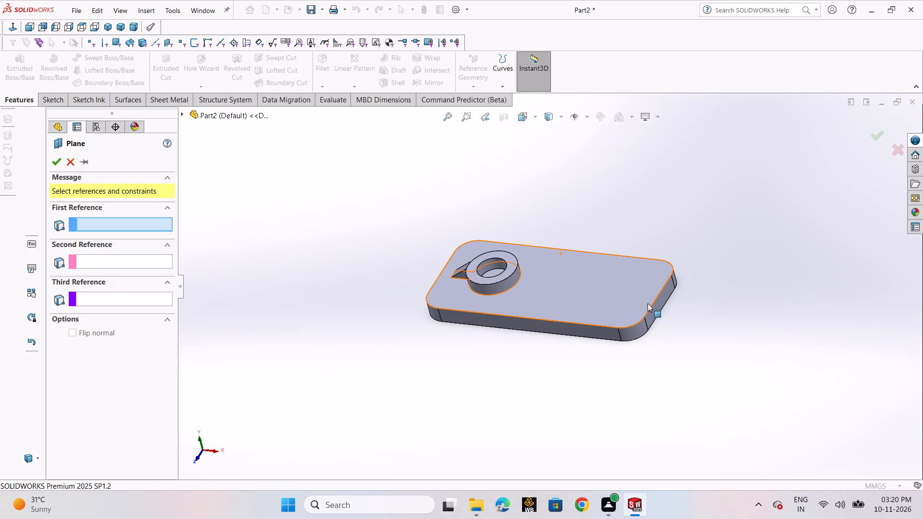
pyautogui.click(662, 298)
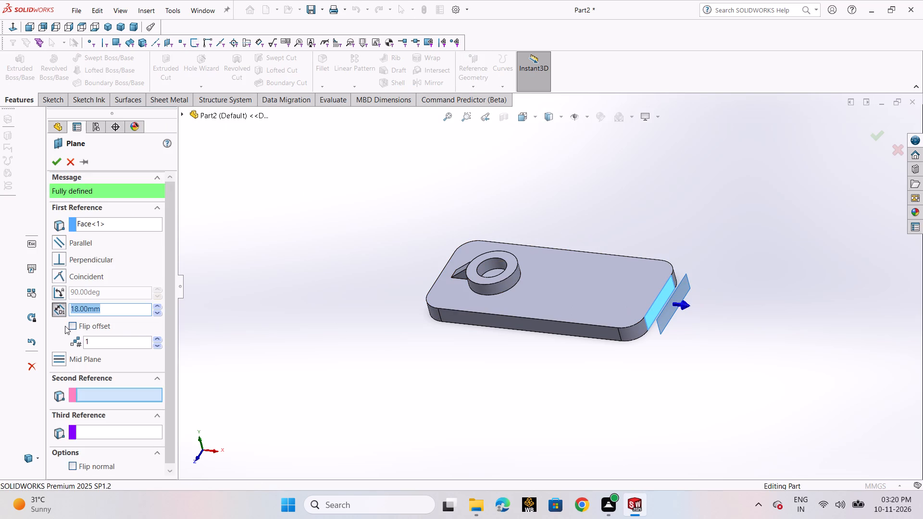
pyautogui.click(70, 322)
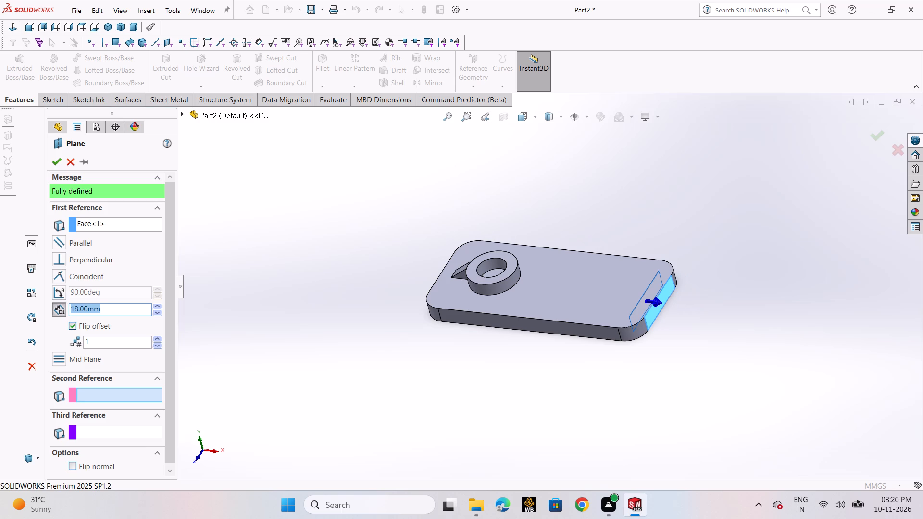
pyautogui.write('64')
pyautogui.press('Return')
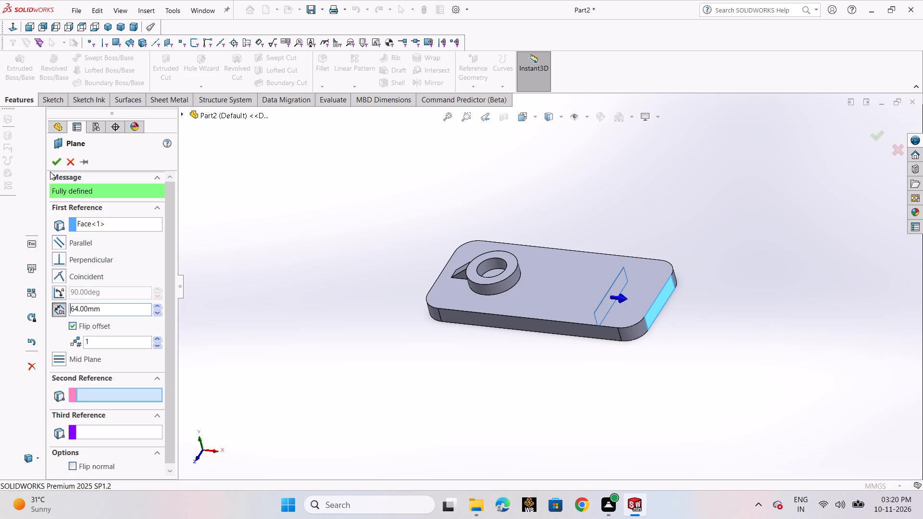
pyautogui.click(58, 164)
# Start a sketch on the new offset plane and draw a circle of about 8 mm radius, centred about 48 mm directly above the origin.
pyautogui.click(87, 306)
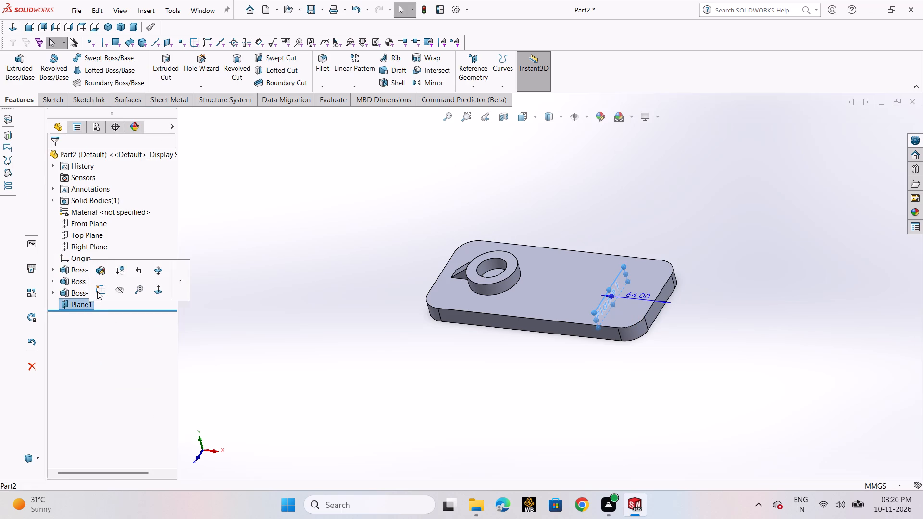
pyautogui.click(107, 305)
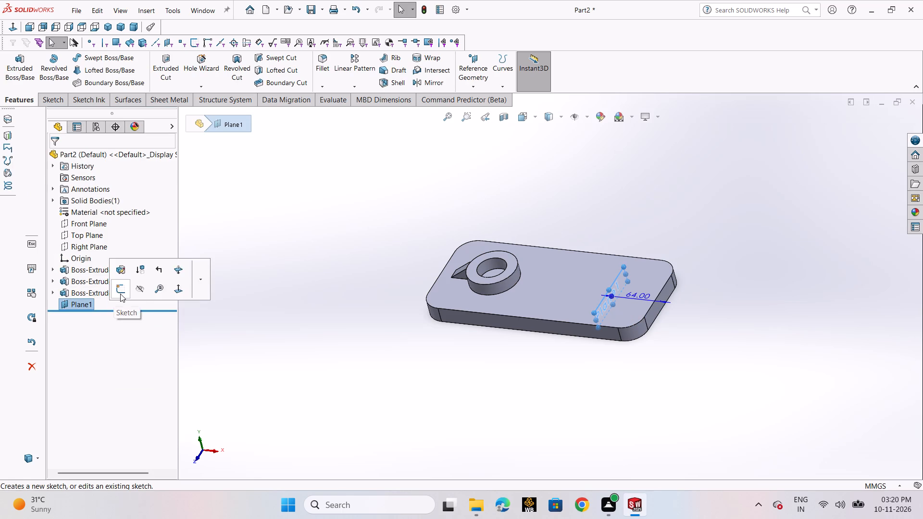
pyautogui.click(120, 294)
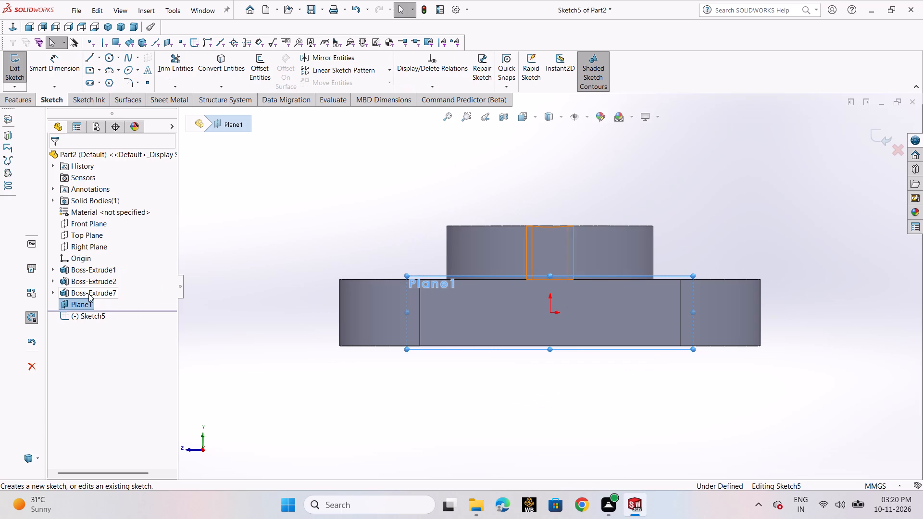
pyautogui.click(103, 58)
pyautogui.click(120, 69)
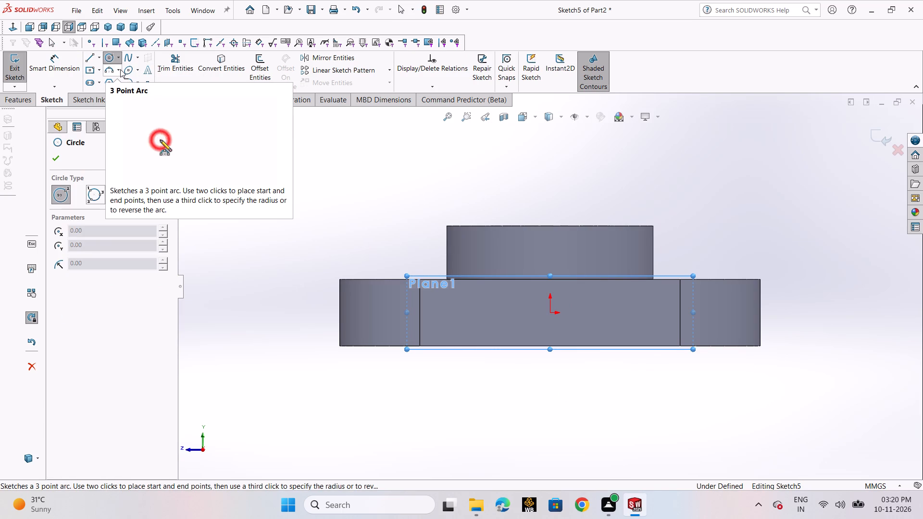
pyautogui.click(549, 153)
pyautogui.click(572, 168)
pyautogui.rightClick(572, 169)
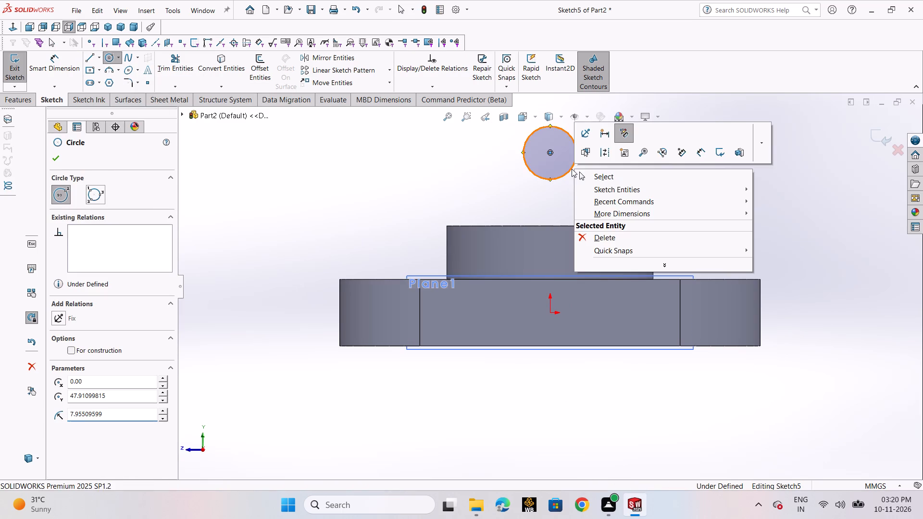
pyautogui.click(587, 179)
# Dimension the circle's centre at 106+24 (130 mm) above the plate's top edge.
pyautogui.click(62, 63)
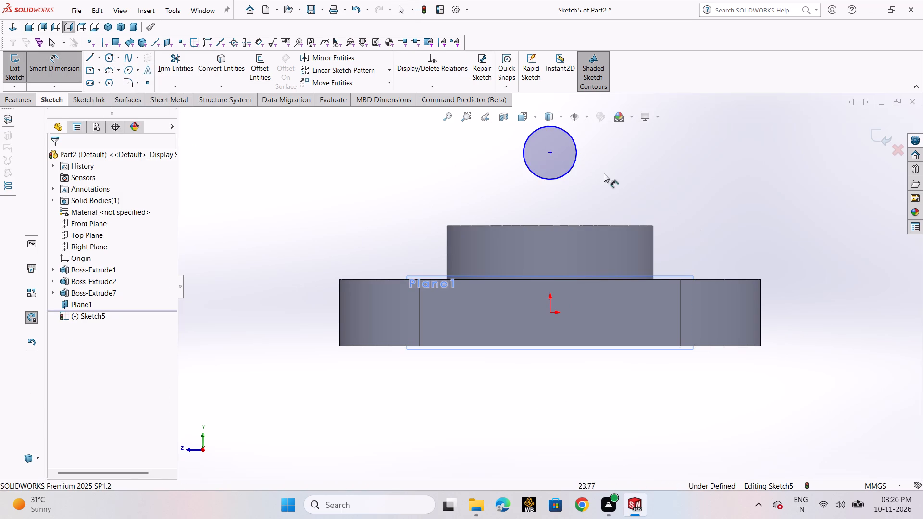
pyautogui.click(548, 153)
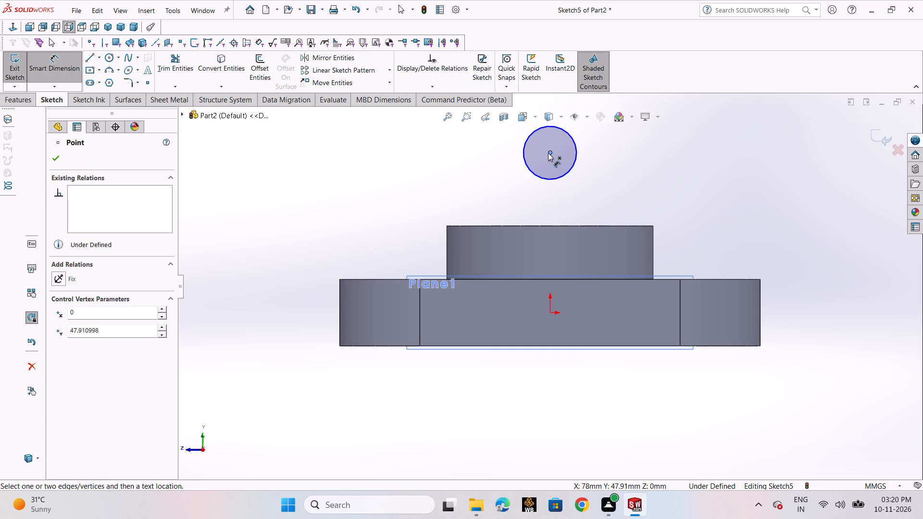
pyautogui.click(545, 280)
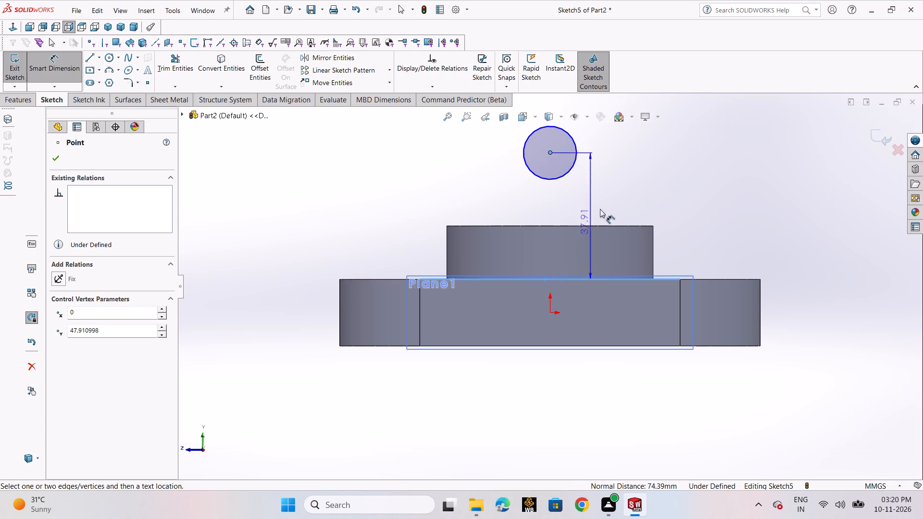
pyautogui.click(717, 196)
pyautogui.write('106+24')
pyautogui.press('Return')
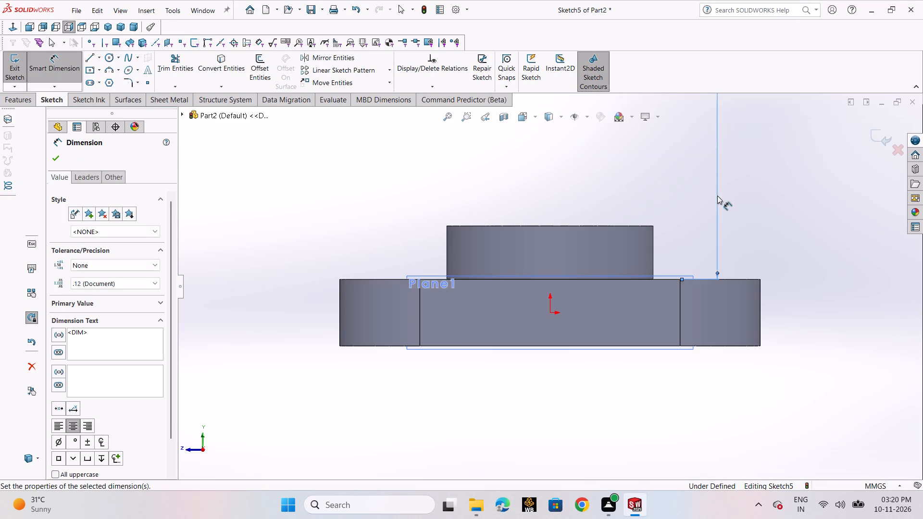
pyautogui.click(57, 159)
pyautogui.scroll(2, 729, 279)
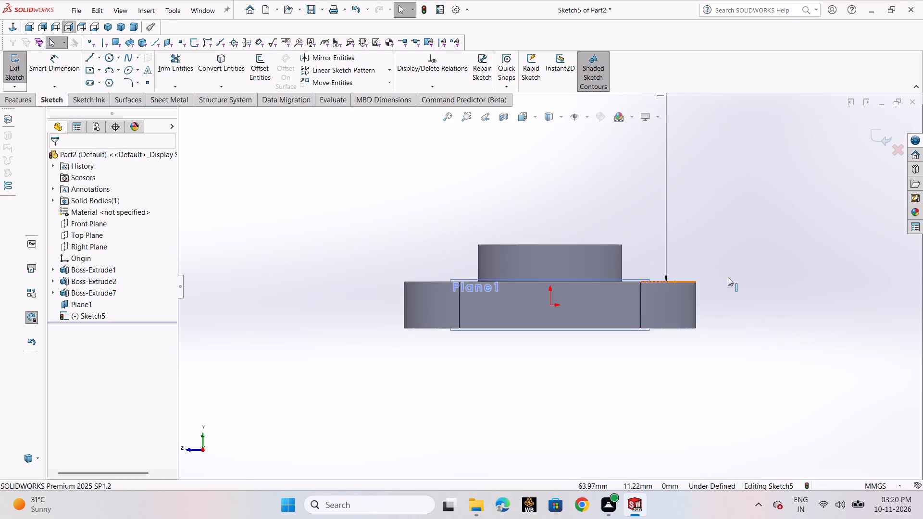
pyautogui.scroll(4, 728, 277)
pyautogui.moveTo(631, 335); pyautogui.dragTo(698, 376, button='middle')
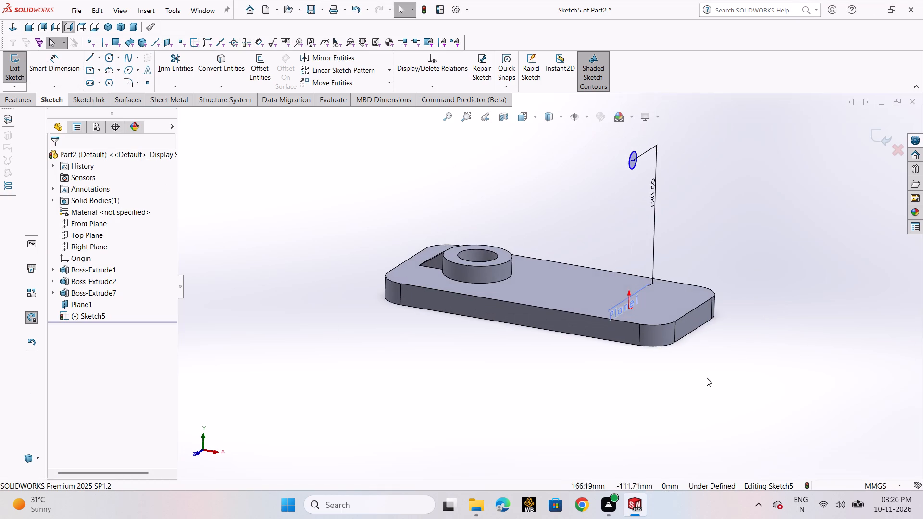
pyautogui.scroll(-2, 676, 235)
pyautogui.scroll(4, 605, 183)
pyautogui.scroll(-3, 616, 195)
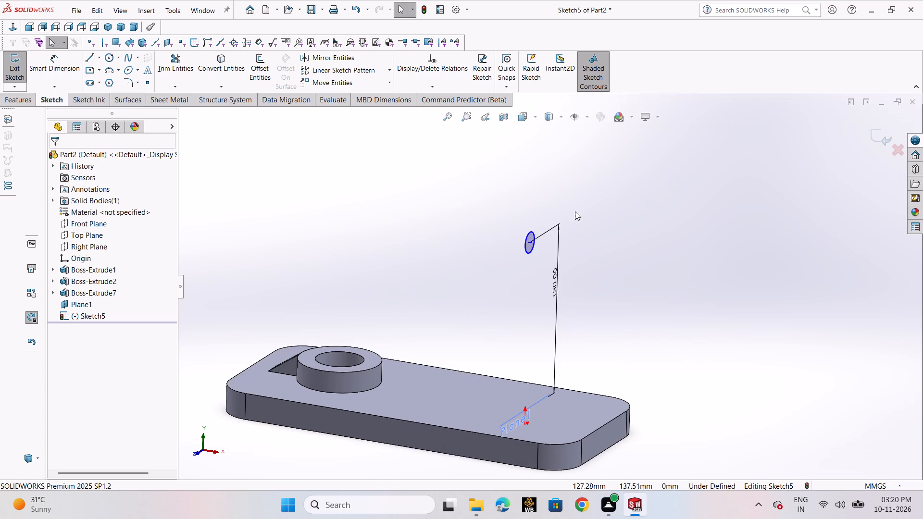
# Dimension the elevated circle's diameter at 72 mm.
pyautogui.click(67, 65)
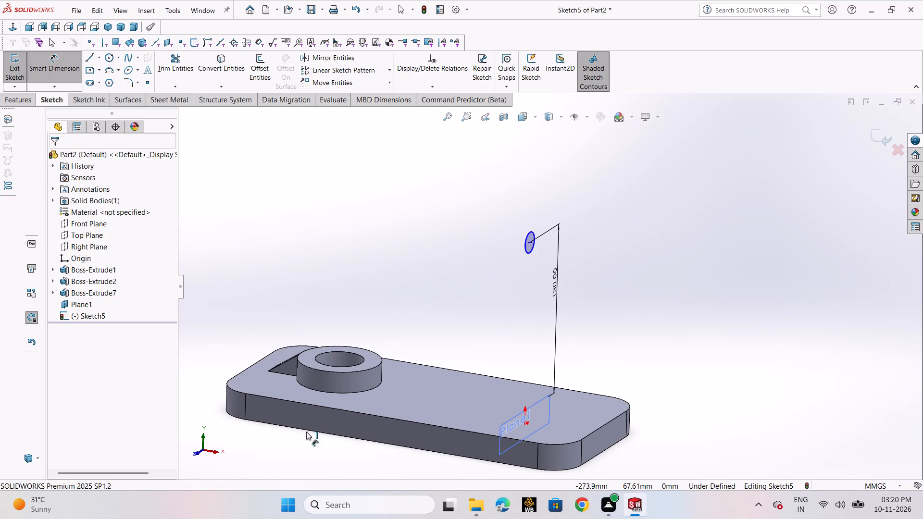
pyautogui.scroll(-3, 586, 247)
pyautogui.scroll(-2, 512, 255)
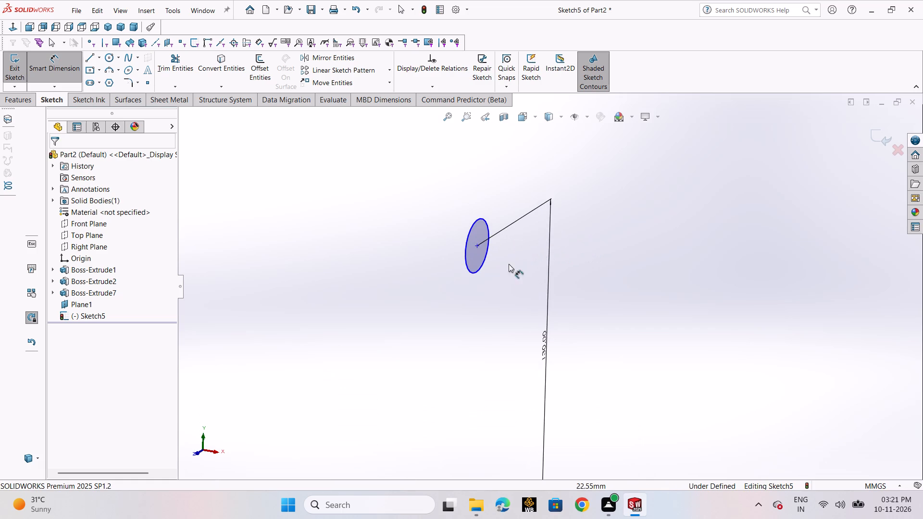
pyautogui.moveTo(508, 271); pyautogui.dragTo(472, 272, button='middle')
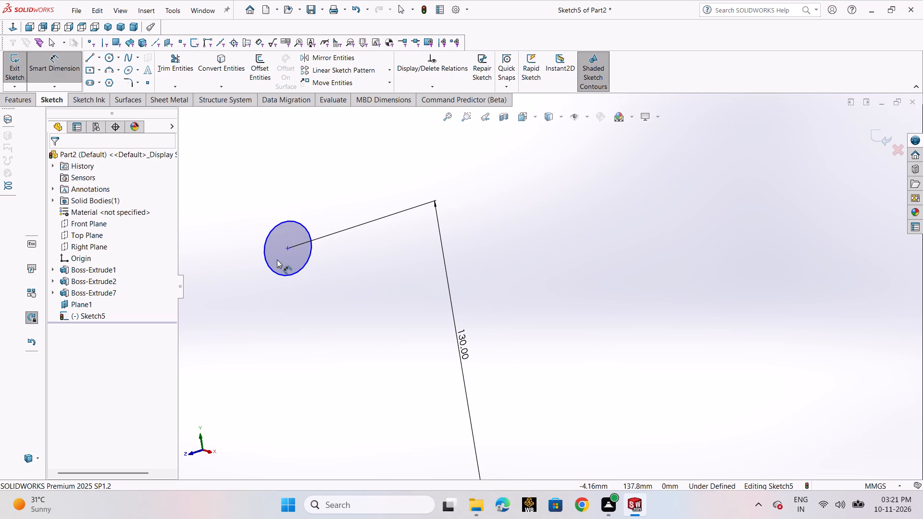
pyautogui.click(279, 273)
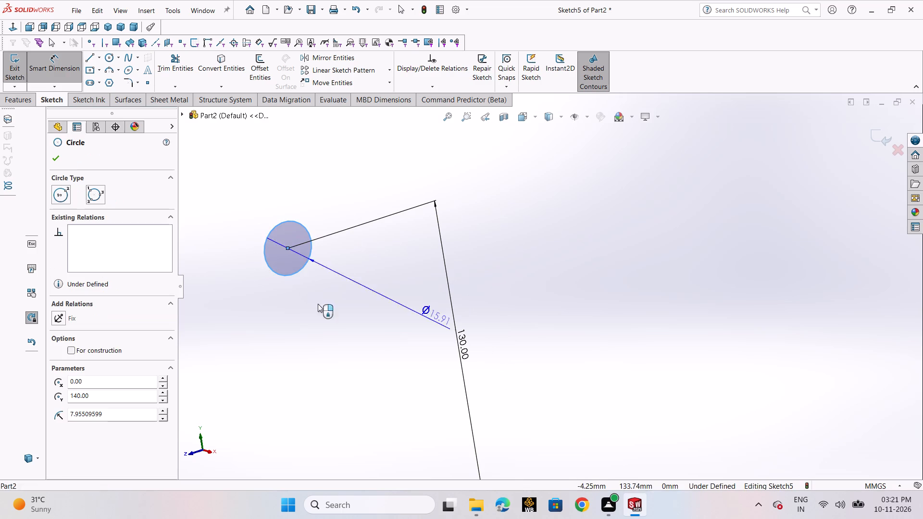
pyautogui.click(333, 324)
pyautogui.write('72')
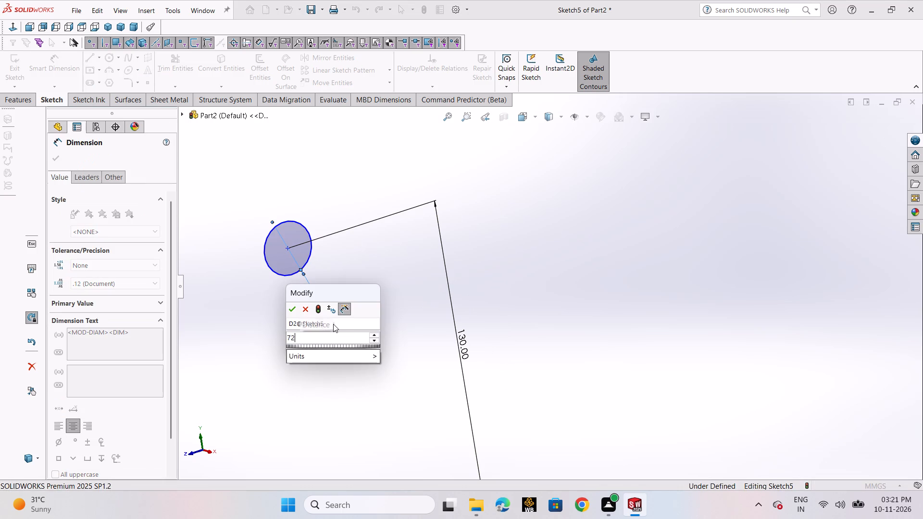
pyautogui.press('Return')
pyautogui.scroll(2, 333, 324)
pyautogui.click(53, 159)
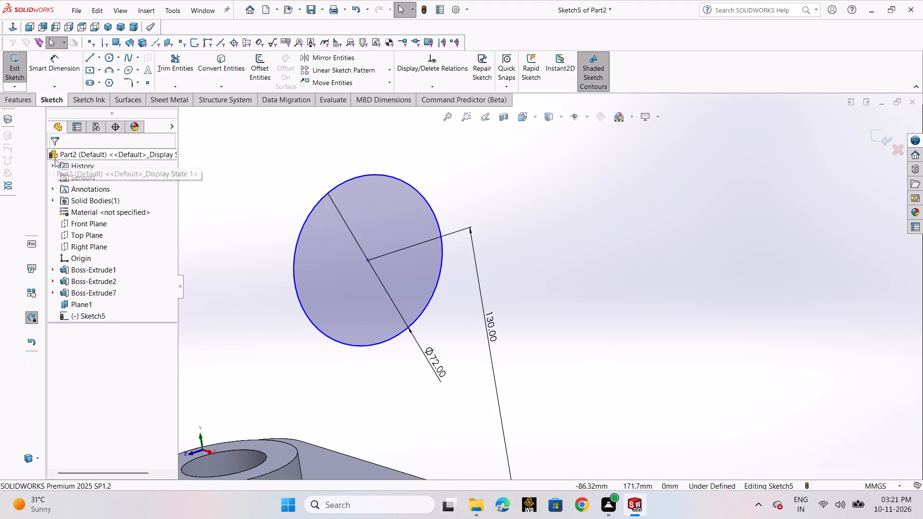
# Draw a concentric inner circle of 22 mm radius inside the 72 mm circle and exit the sketch.
pyautogui.click(110, 60)
pyautogui.click(114, 68)
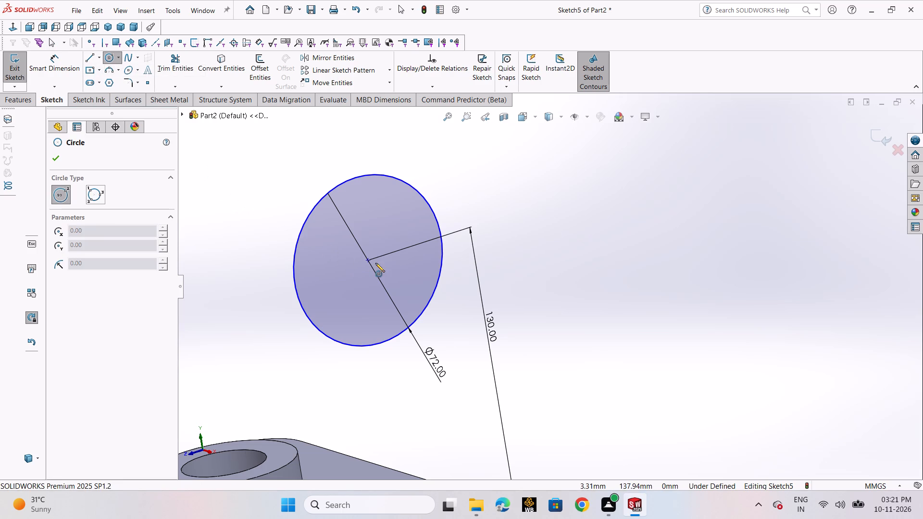
pyautogui.click(367, 261)
pyautogui.click(400, 290)
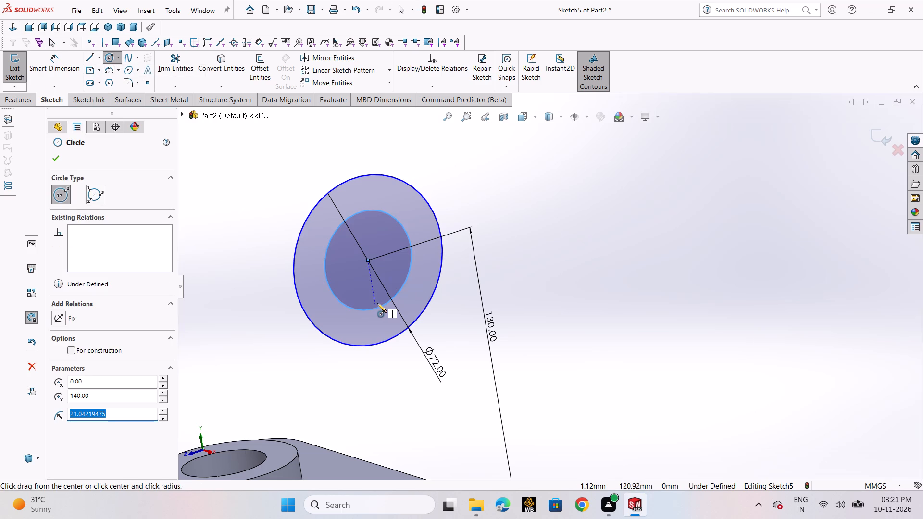
pyautogui.write('22')
pyautogui.press('Return')
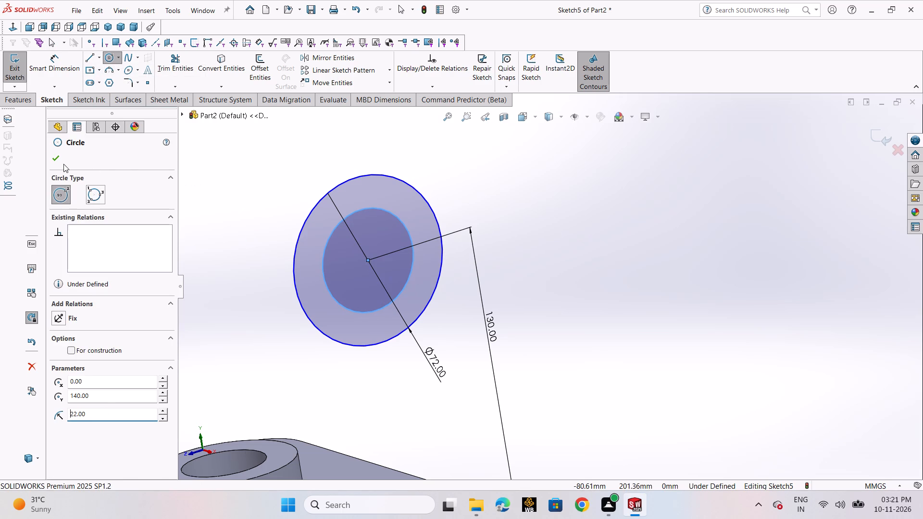
pyautogui.click(61, 162)
pyautogui.click(8, 70)
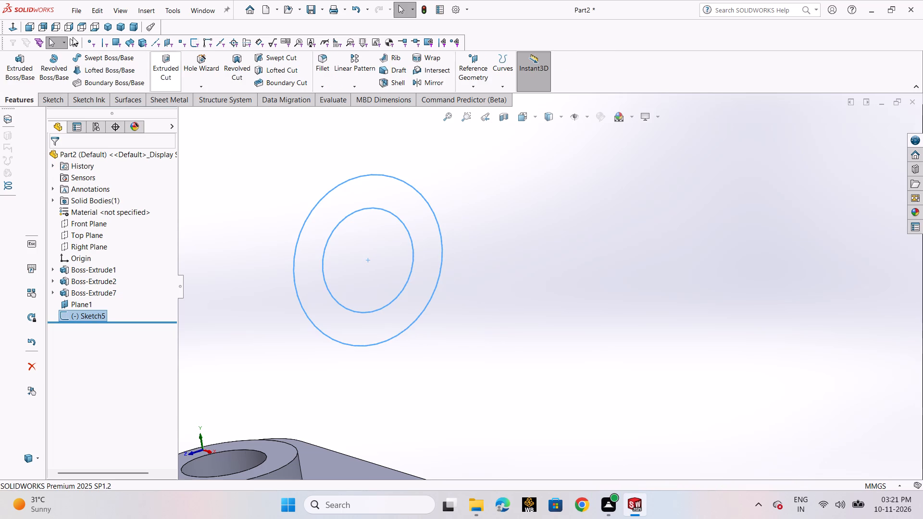
# Extrude the two-circle ring profile as a Blind boss 64 mm deep, toward the plate end farthest from the ring boss.
pyautogui.click(17, 67)
pyautogui.scroll(2, 484, 284)
pyautogui.scroll(1, 567, 342)
pyautogui.moveTo(592, 349); pyautogui.dragTo(621, 355, button='middle')
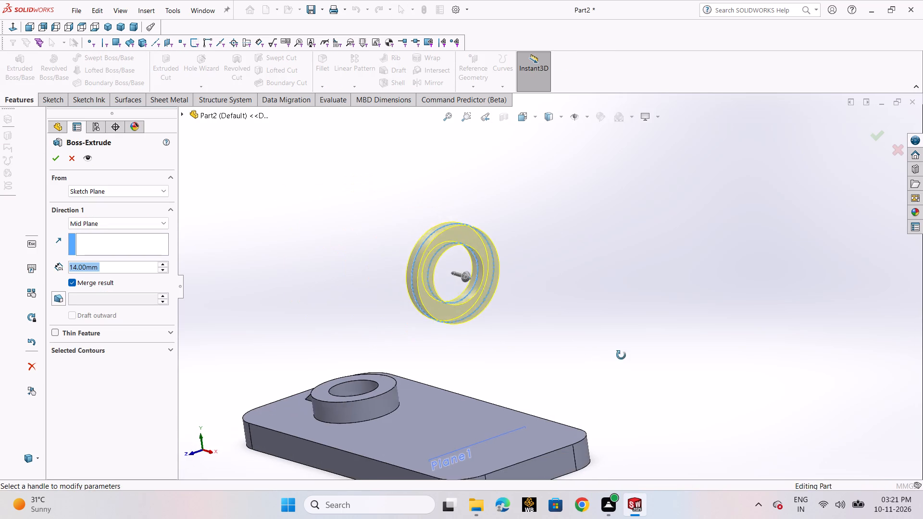
pyautogui.moveTo(621, 355); pyautogui.dragTo(666, 372, button='middle')
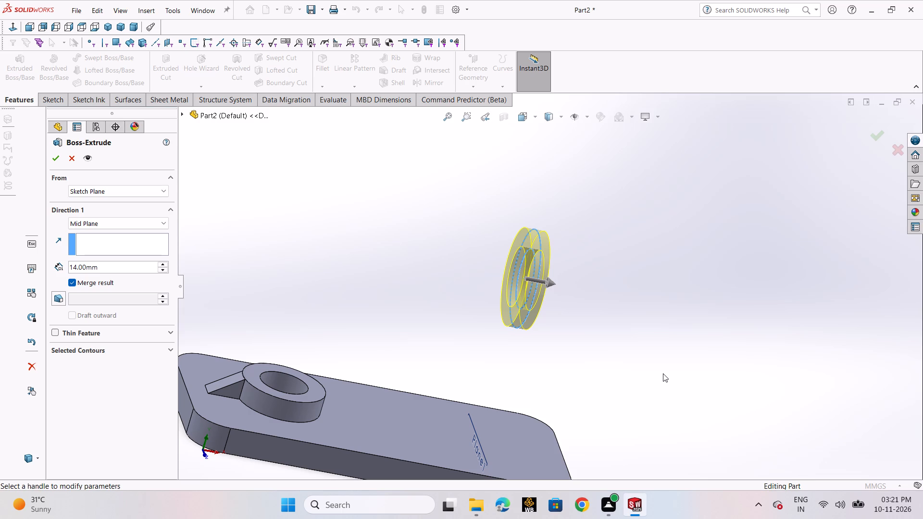
pyautogui.press('6')
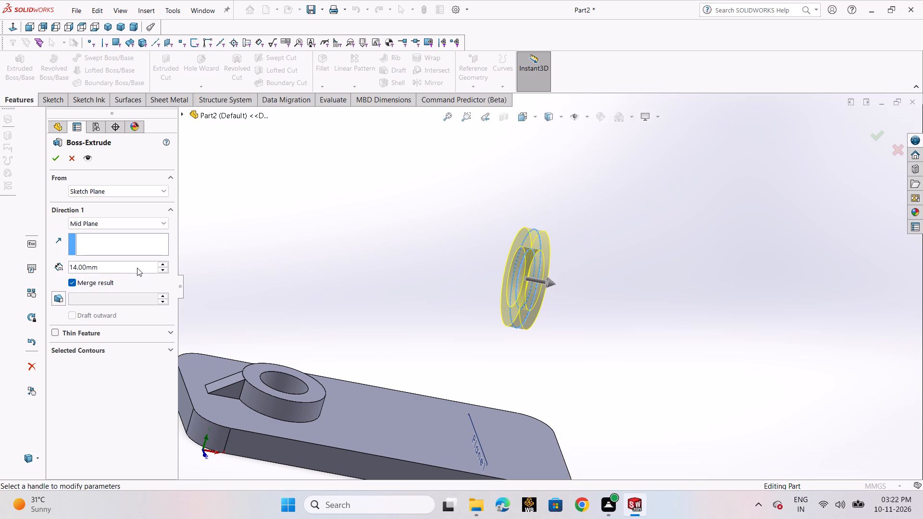
pyautogui.click(137, 268)
pyautogui.click(137, 268)
pyautogui.doubleClick(137, 268)
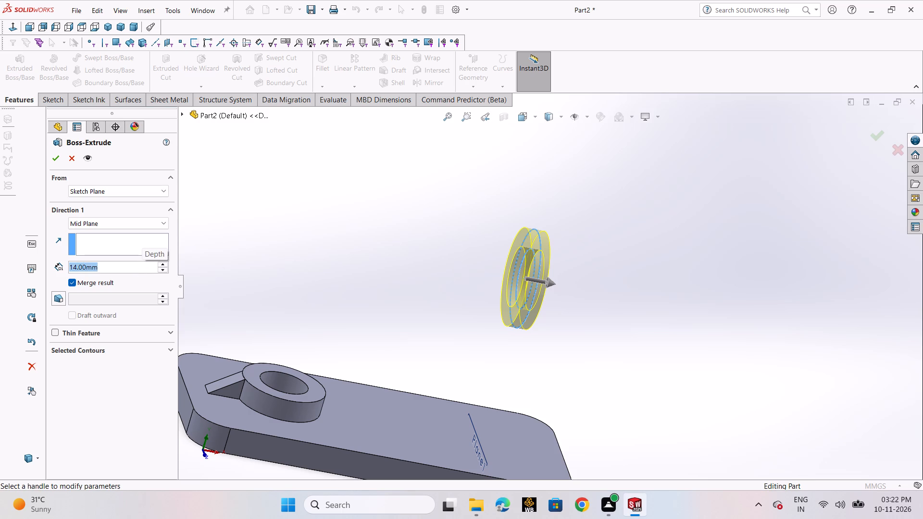
pyautogui.write('64')
pyautogui.press('Return')
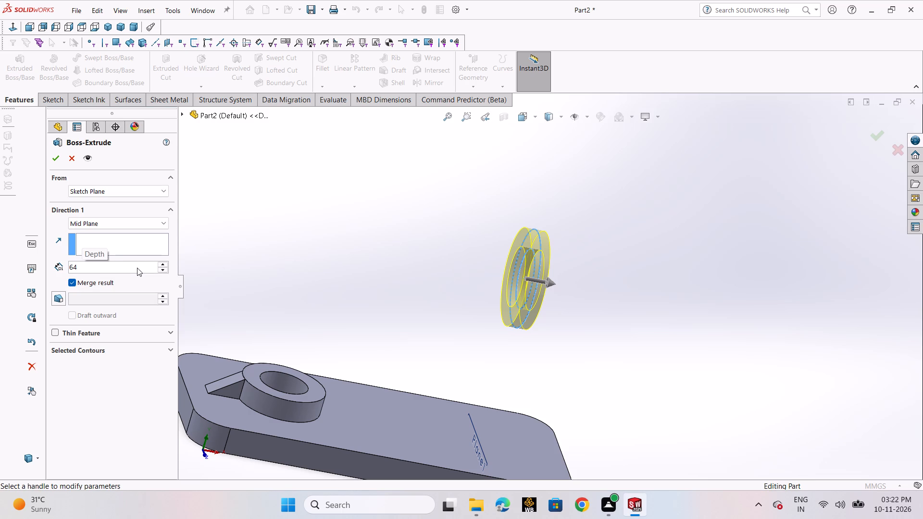
pyautogui.click(111, 222)
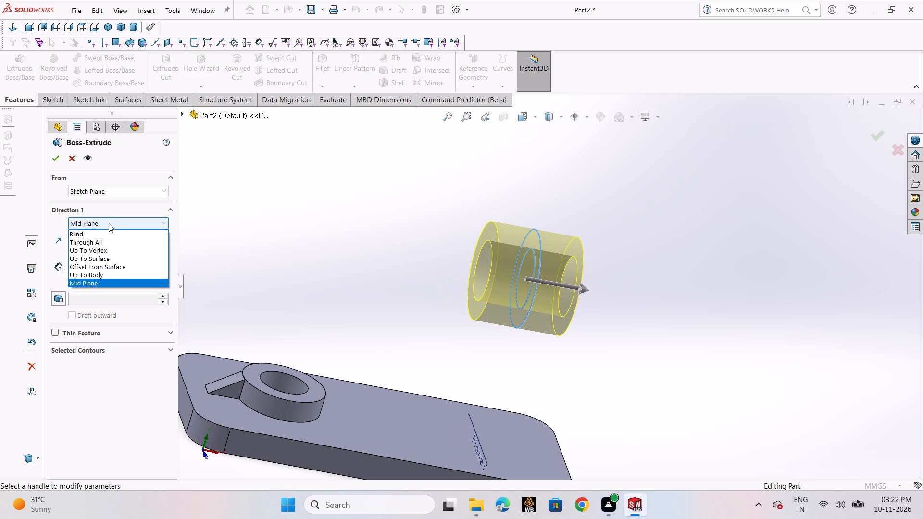
pyautogui.click(105, 231)
pyautogui.moveTo(812, 411); pyautogui.dragTo(794, 403, button='middle')
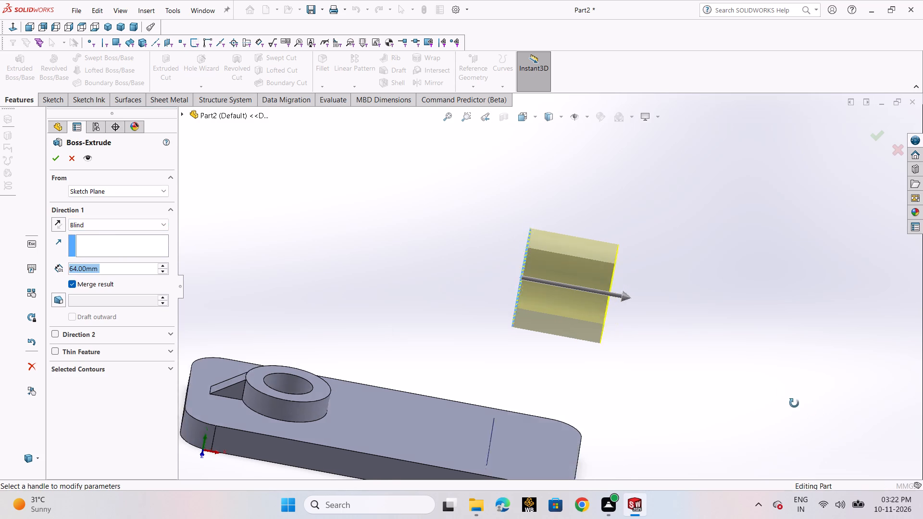
pyautogui.moveTo(794, 403); pyautogui.dragTo(824, 384, button='middle')
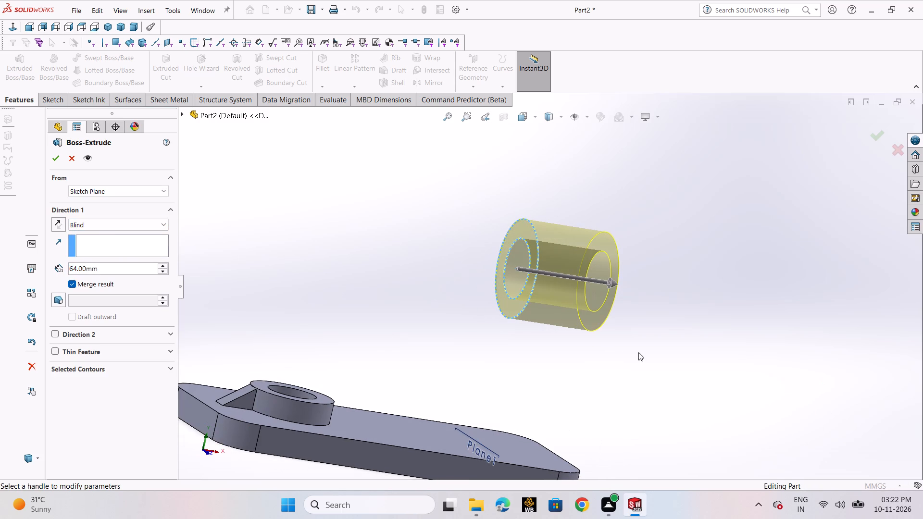
pyautogui.click(54, 161)
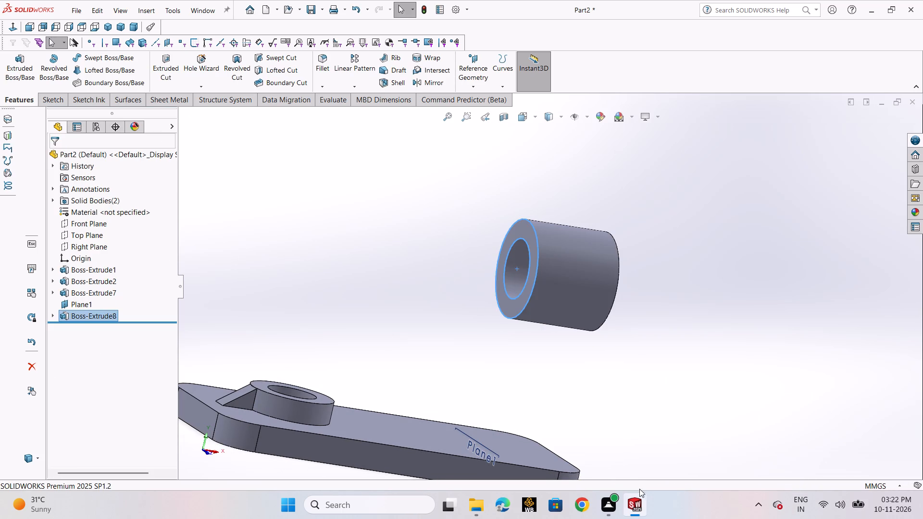
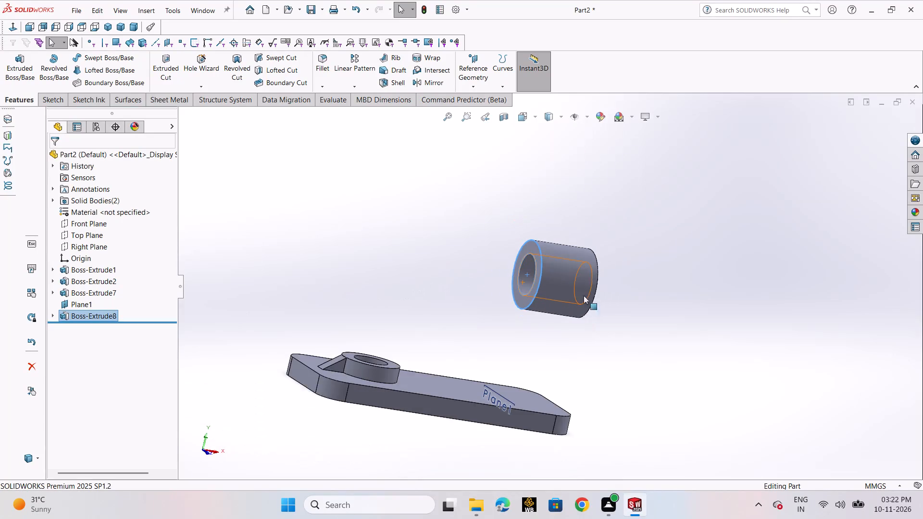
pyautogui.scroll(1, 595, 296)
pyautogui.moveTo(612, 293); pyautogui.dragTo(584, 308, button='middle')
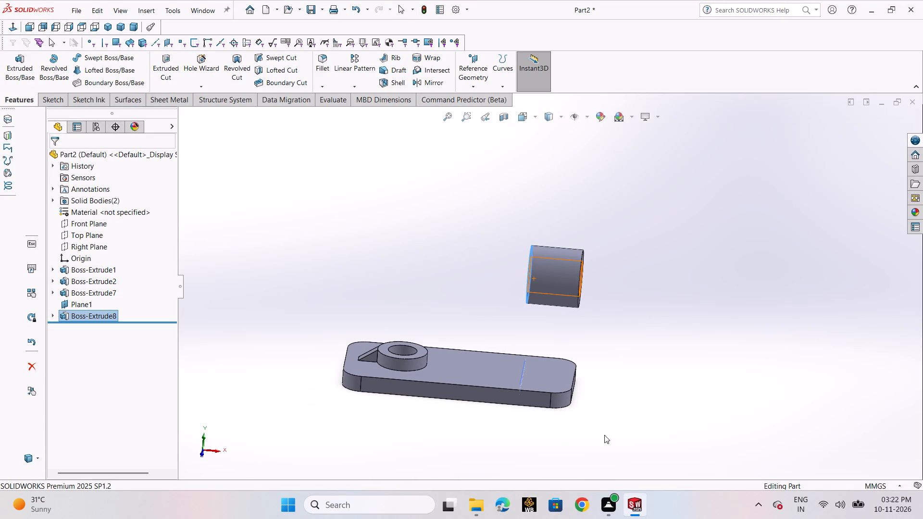
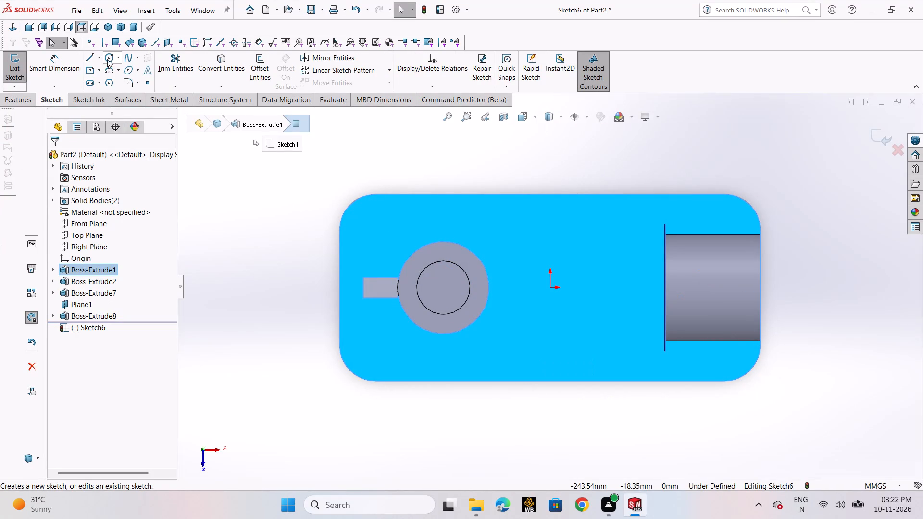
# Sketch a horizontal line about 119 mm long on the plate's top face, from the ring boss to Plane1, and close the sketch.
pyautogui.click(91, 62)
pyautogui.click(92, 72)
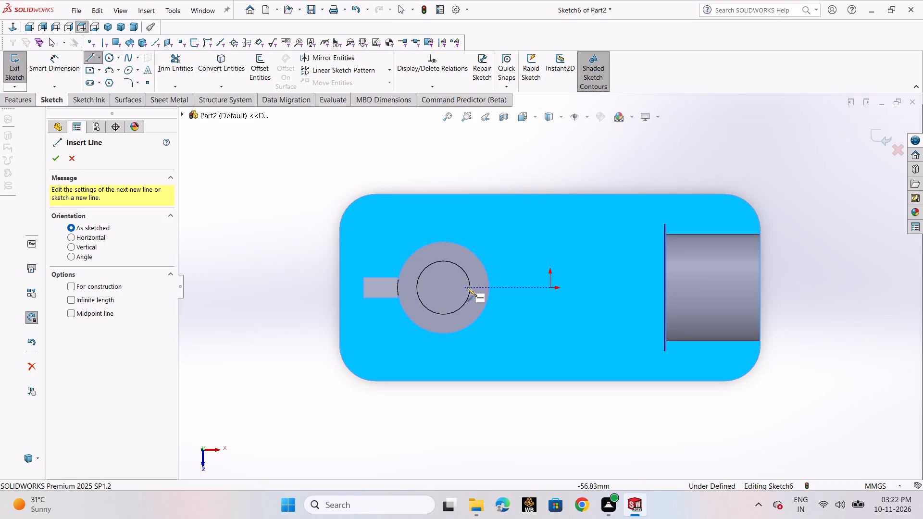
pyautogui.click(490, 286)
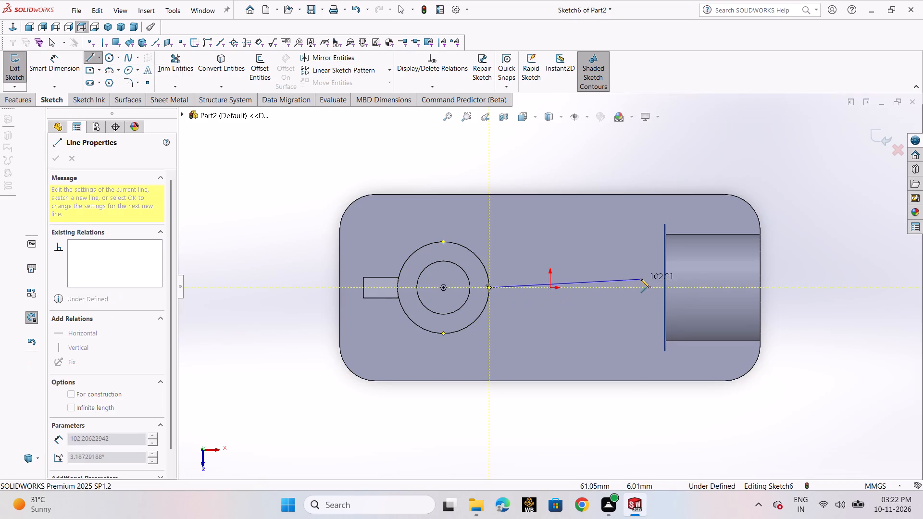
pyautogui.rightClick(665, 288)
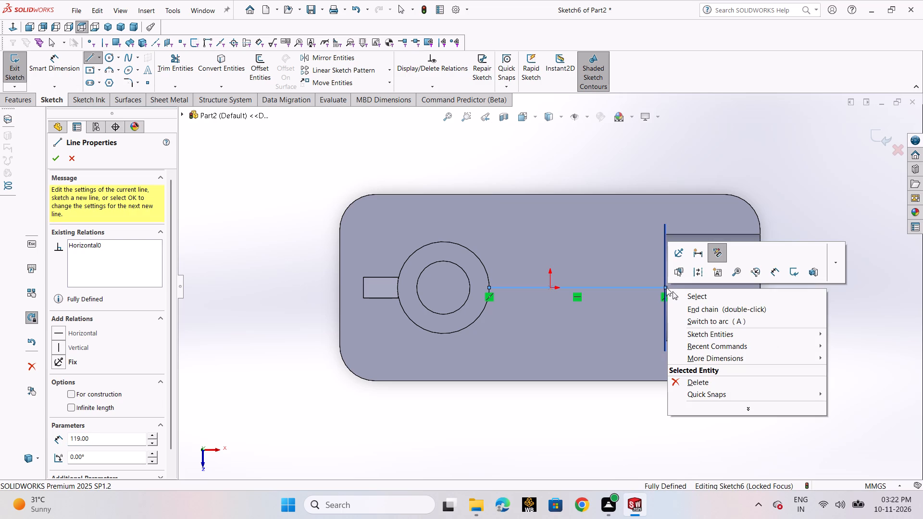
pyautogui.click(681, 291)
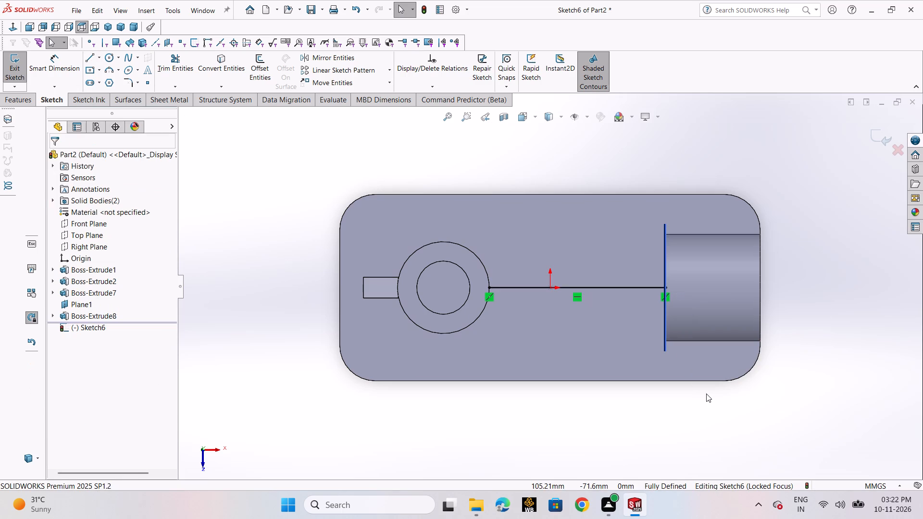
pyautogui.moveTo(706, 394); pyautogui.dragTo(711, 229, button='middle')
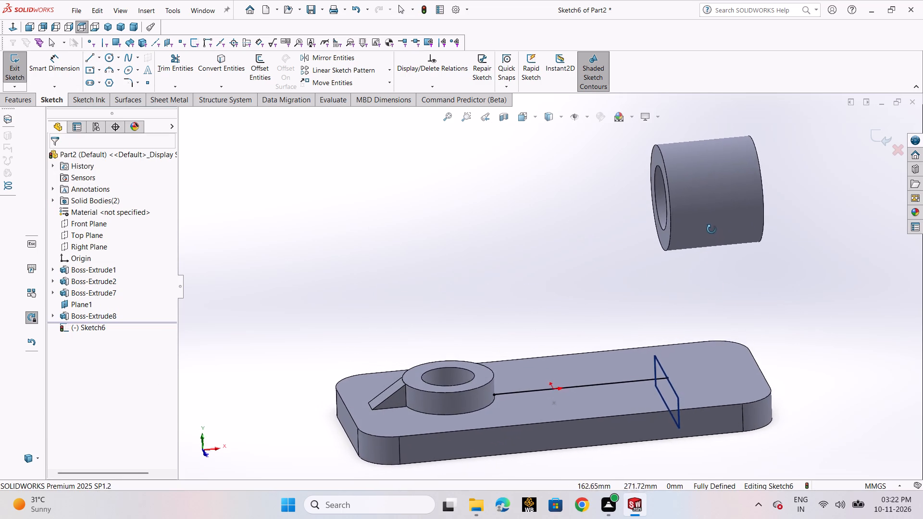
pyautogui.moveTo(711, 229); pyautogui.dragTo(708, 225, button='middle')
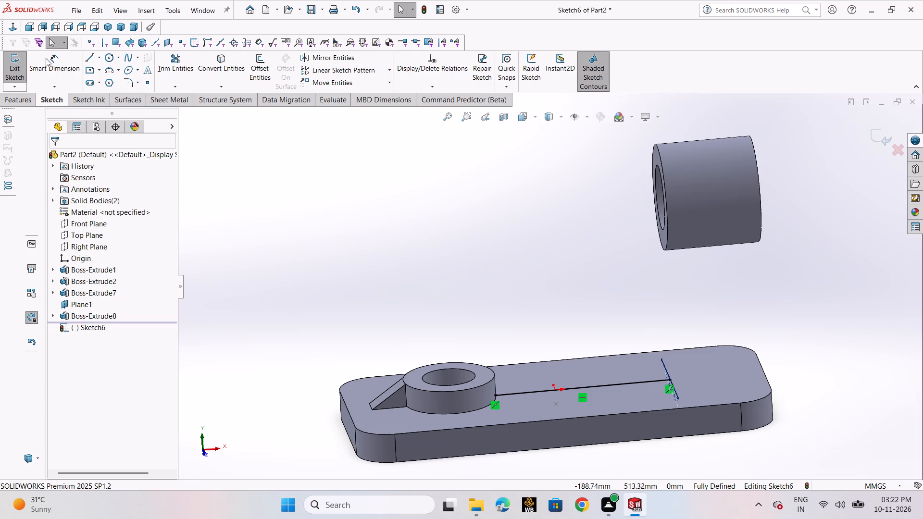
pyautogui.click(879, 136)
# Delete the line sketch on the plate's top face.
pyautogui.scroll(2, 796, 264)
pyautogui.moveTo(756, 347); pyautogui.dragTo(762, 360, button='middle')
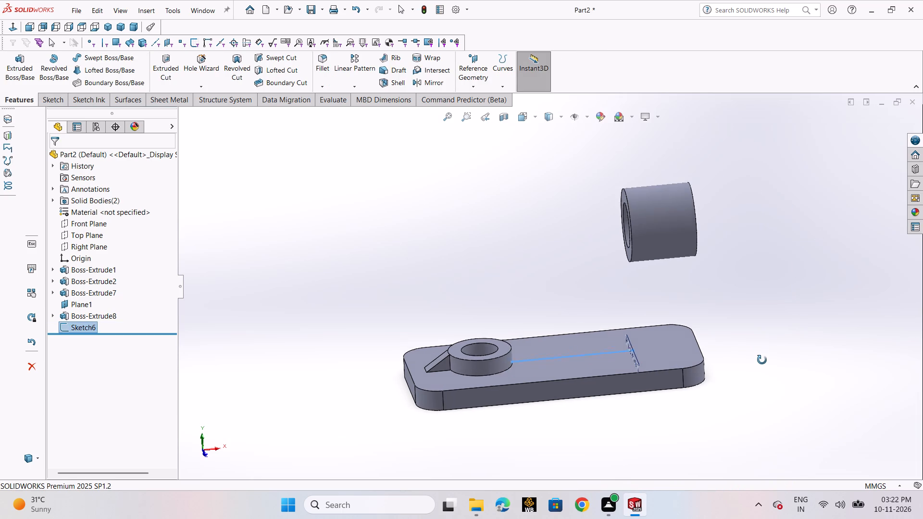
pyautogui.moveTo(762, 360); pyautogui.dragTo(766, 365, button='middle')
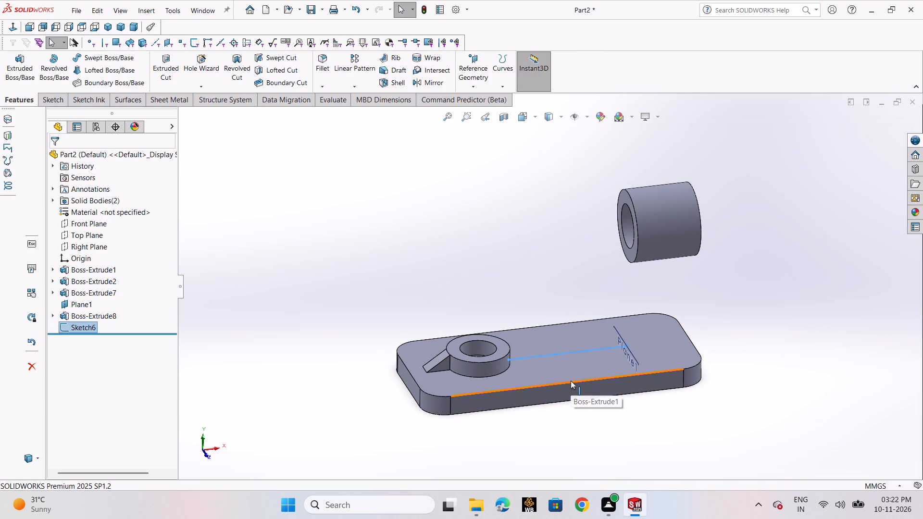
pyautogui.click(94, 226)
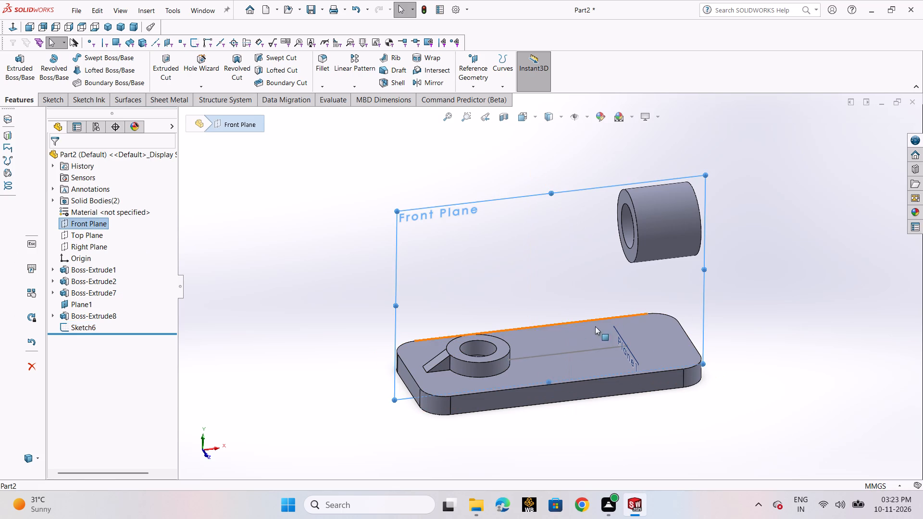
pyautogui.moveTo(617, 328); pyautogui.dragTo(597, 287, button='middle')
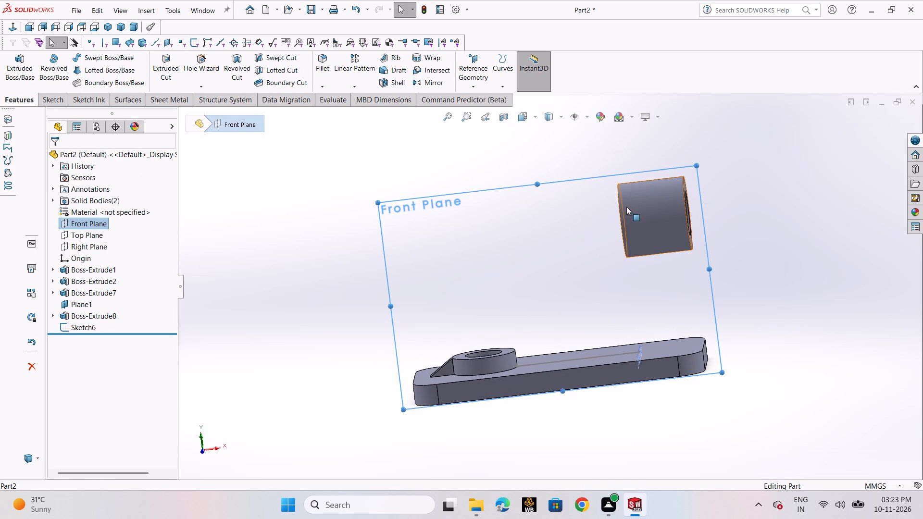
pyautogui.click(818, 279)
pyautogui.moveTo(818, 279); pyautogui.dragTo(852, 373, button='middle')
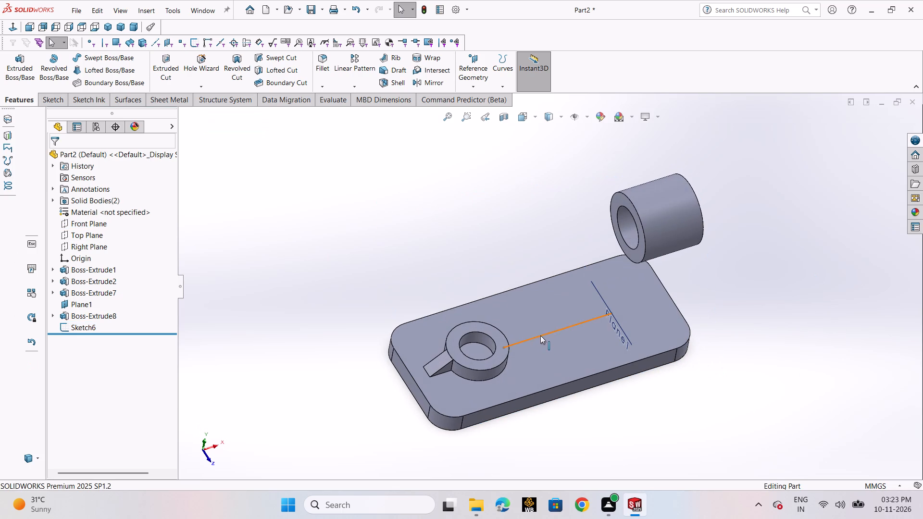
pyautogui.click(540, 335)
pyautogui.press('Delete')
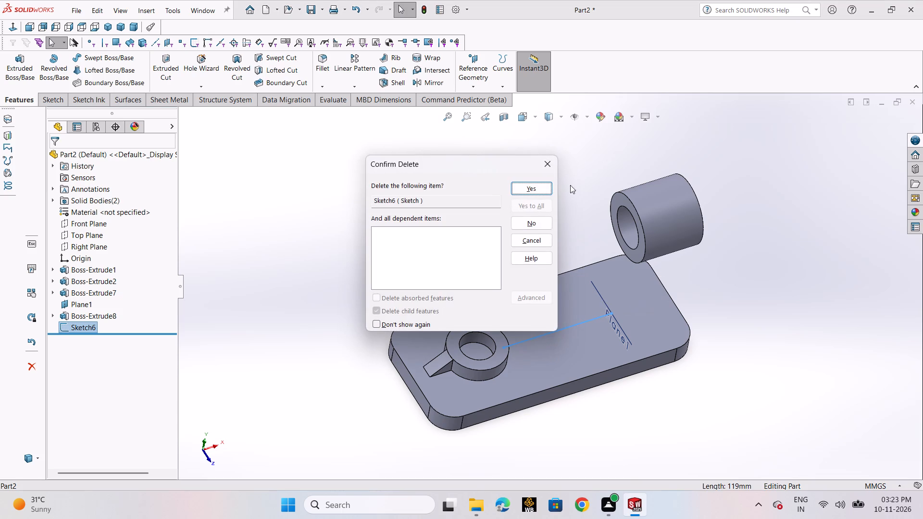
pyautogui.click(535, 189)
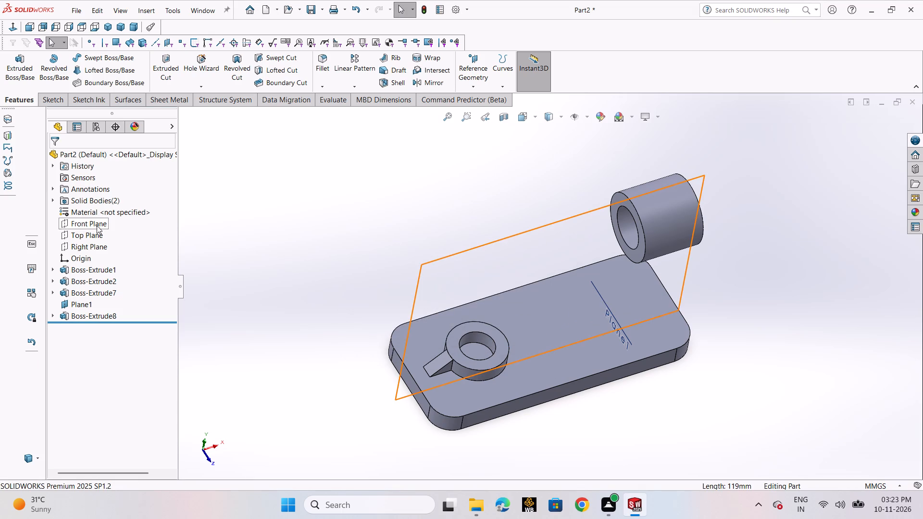
# On the Front Plane, sketch a stepped line chain from the ring boss's base: up about 25.6 mm, across 119 mm, up to the cylinder's lower corner.
pyautogui.click(97, 227)
pyautogui.click(112, 211)
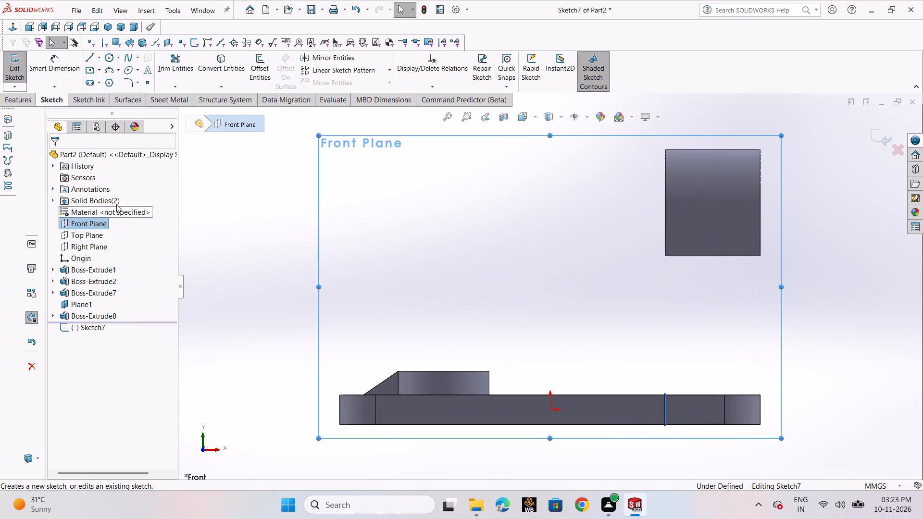
pyautogui.click(93, 60)
pyautogui.click(103, 68)
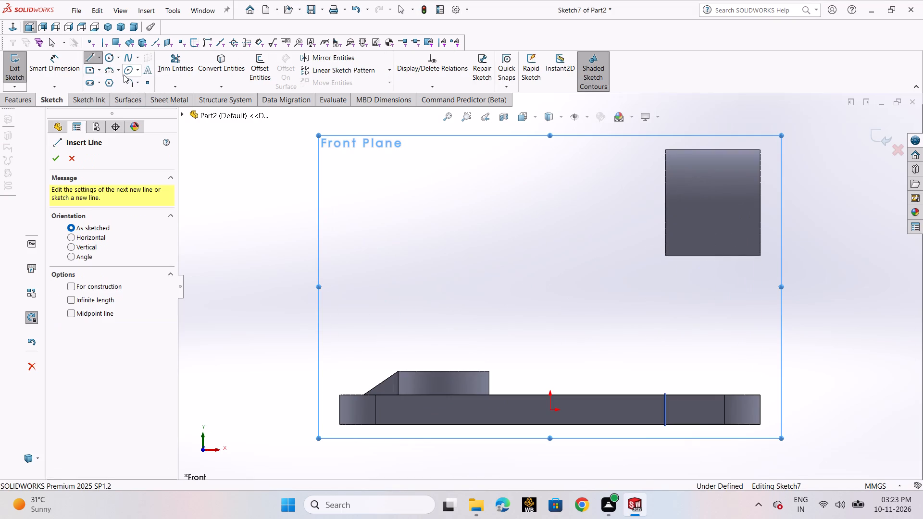
pyautogui.click(492, 396)
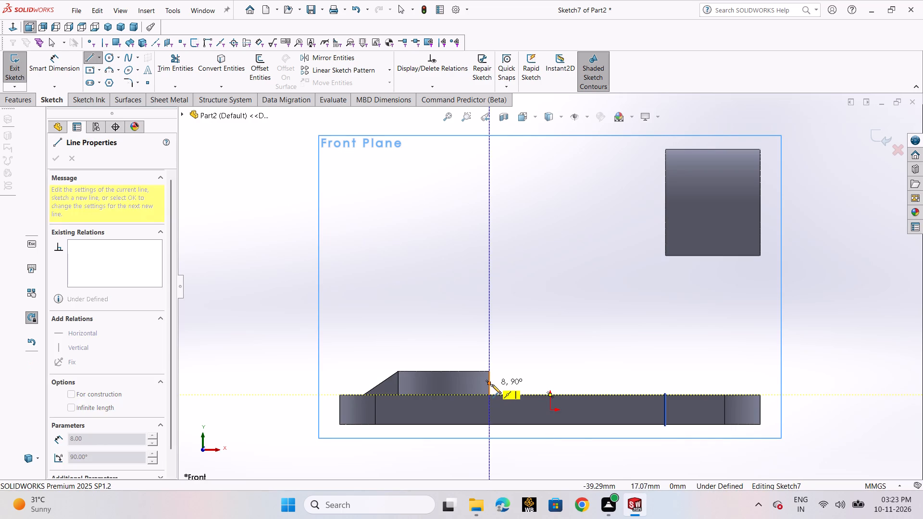
pyautogui.click(492, 357)
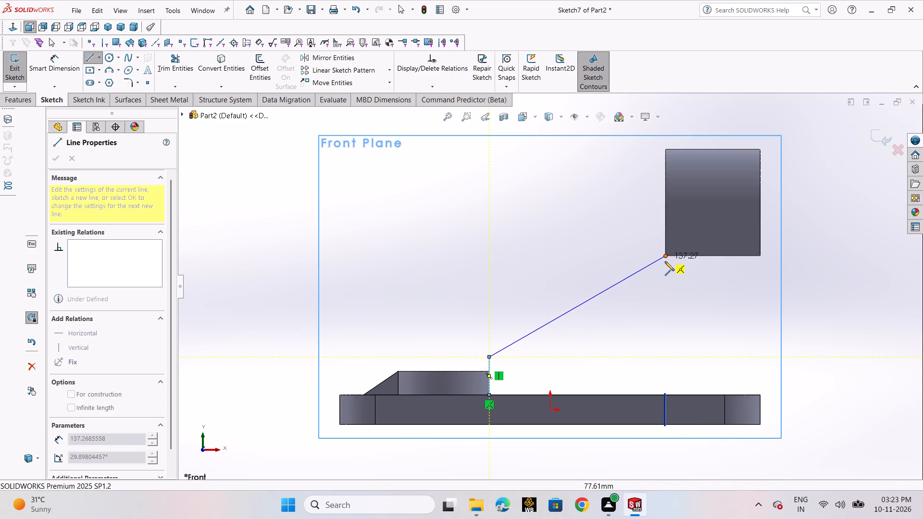
pyautogui.click(666, 357)
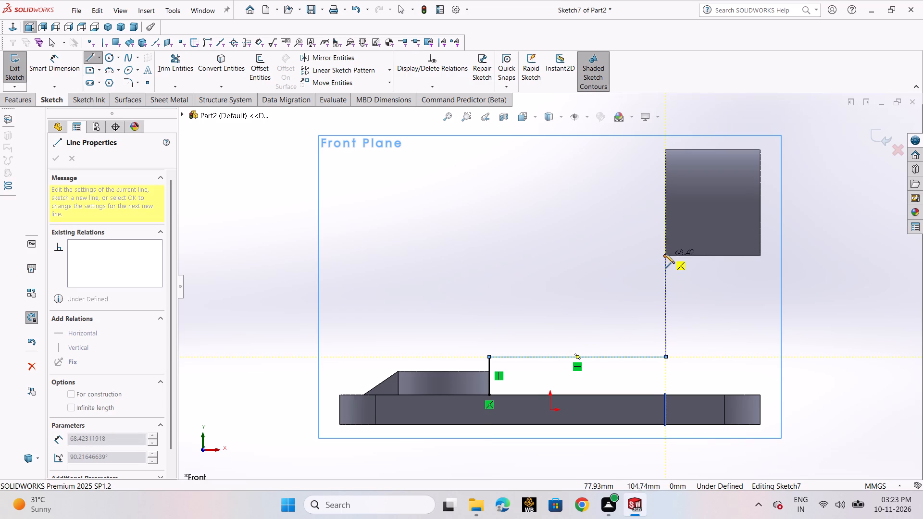
pyautogui.click(665, 254)
pyautogui.rightClick(665, 254)
pyautogui.click(680, 260)
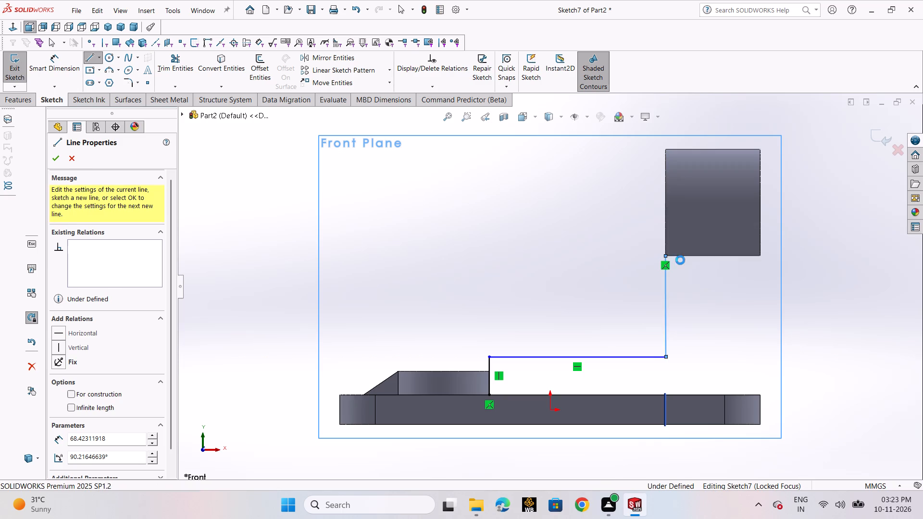
# Dimension the short vertical line beside the ring boss at 24 mm and close the sketch.
pyautogui.click(61, 73)
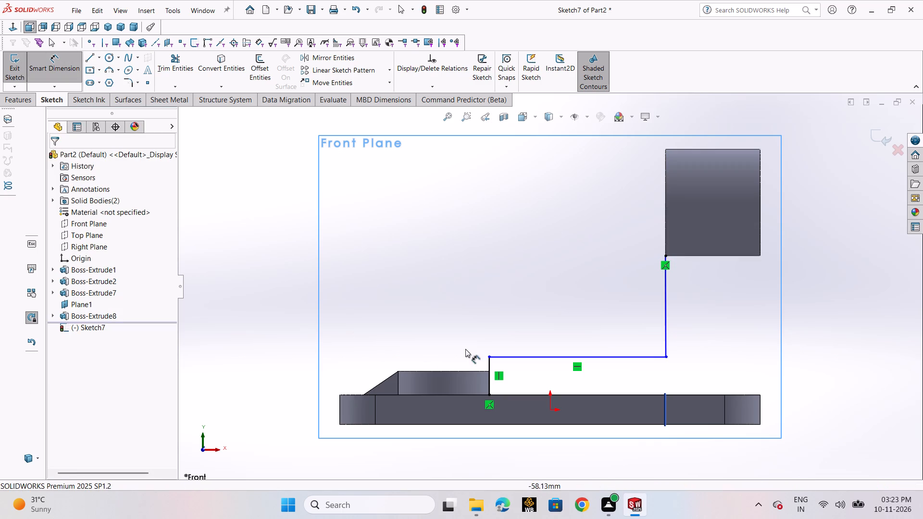
pyautogui.click(489, 366)
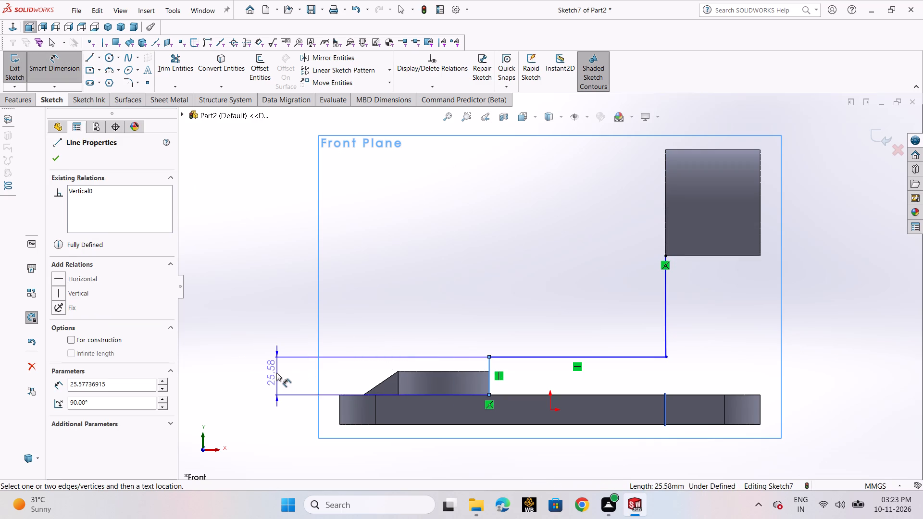
pyautogui.click(275, 373)
pyautogui.write('24')
pyautogui.press('Return')
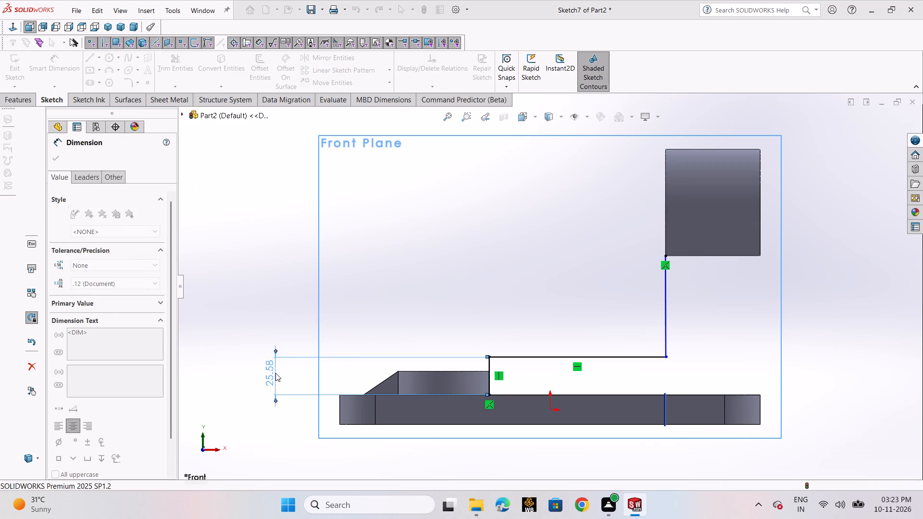
pyautogui.click(62, 163)
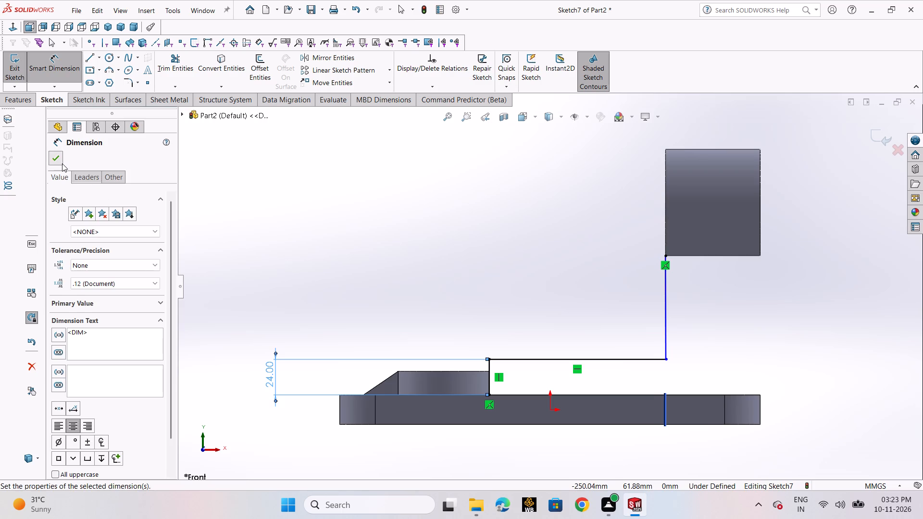
pyautogui.click(879, 133)
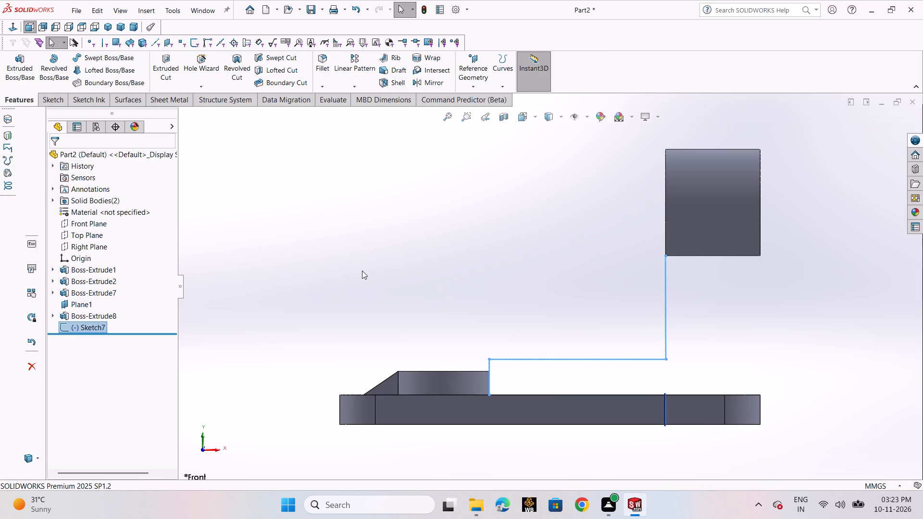
# Change the end condition of the ring boss extrusion to Blind.
pyautogui.moveTo(363, 271); pyautogui.dragTo(385, 324, button='middle')
pyautogui.doubleClick(451, 398)
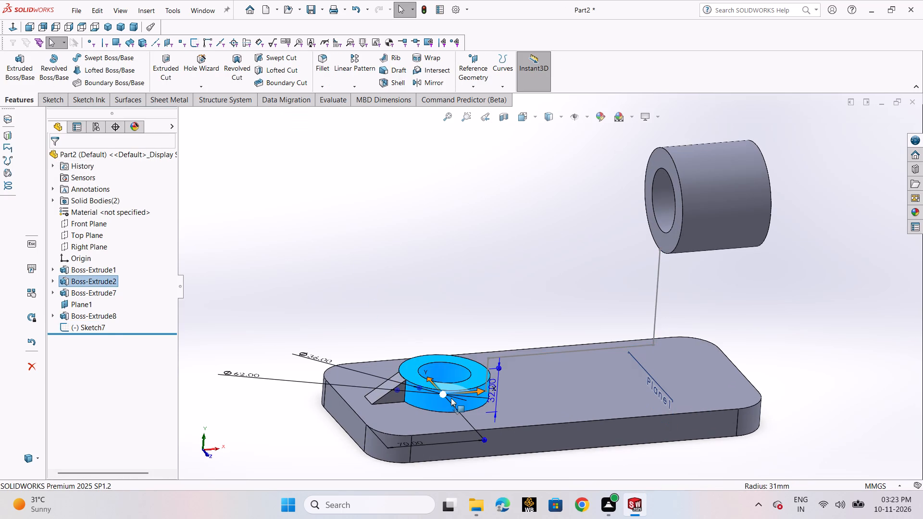
pyautogui.scroll(-4, 508, 400)
pyautogui.moveTo(537, 376); pyautogui.dragTo(518, 352, button='middle')
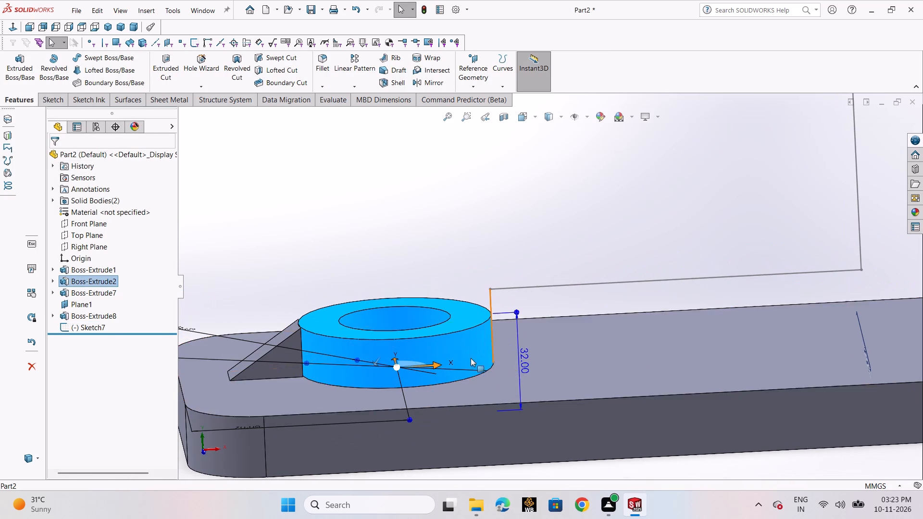
pyautogui.click(76, 284)
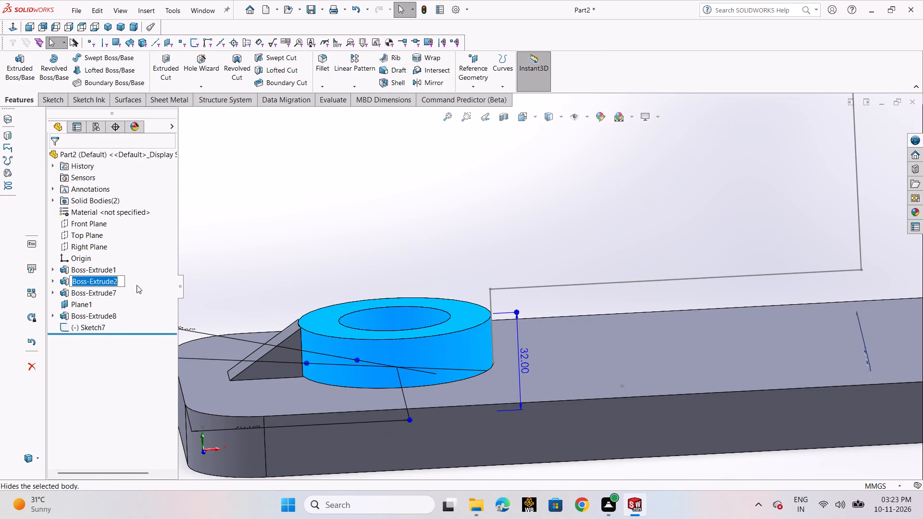
pyautogui.click(145, 276)
pyautogui.rightClick(114, 281)
pyautogui.click(129, 248)
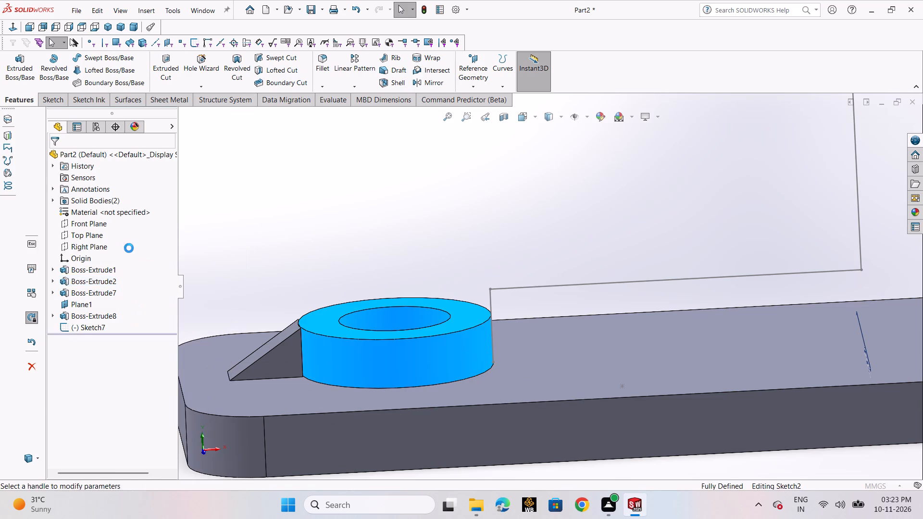
pyautogui.click(92, 223)
pyautogui.click(99, 230)
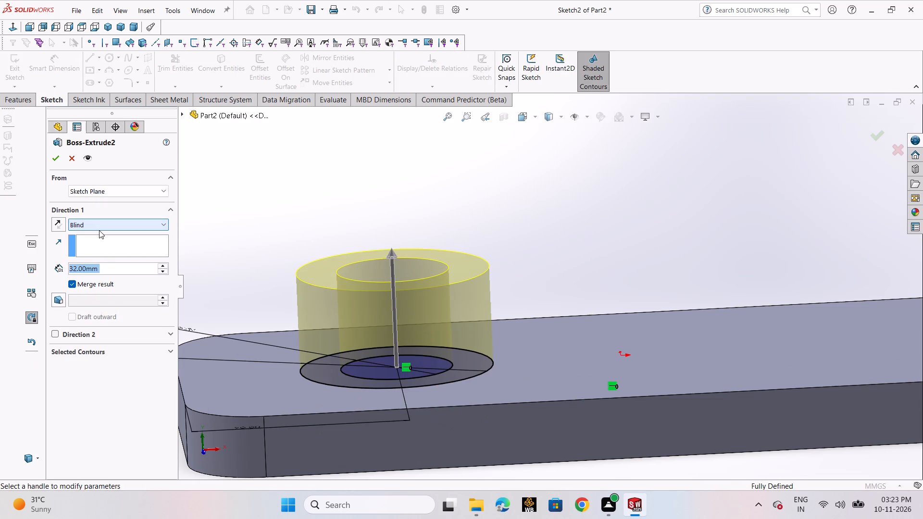
pyautogui.click(53, 158)
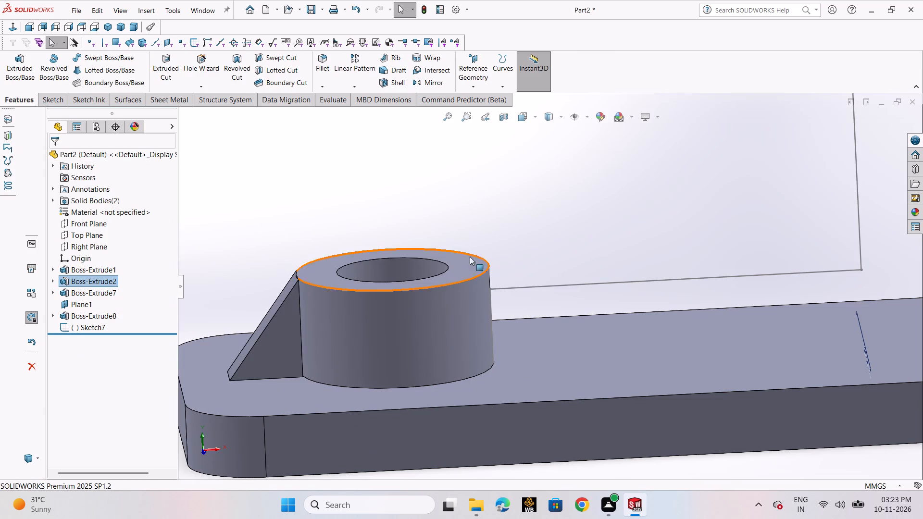
# Reopen the stepped-line sketch and close it into an L-shaped profile: about 142 mm along the plate, 94 mm up, about 23 mm back to the cylinder corner.
pyautogui.scroll(2, 596, 256)
pyautogui.doubleClick(617, 282)
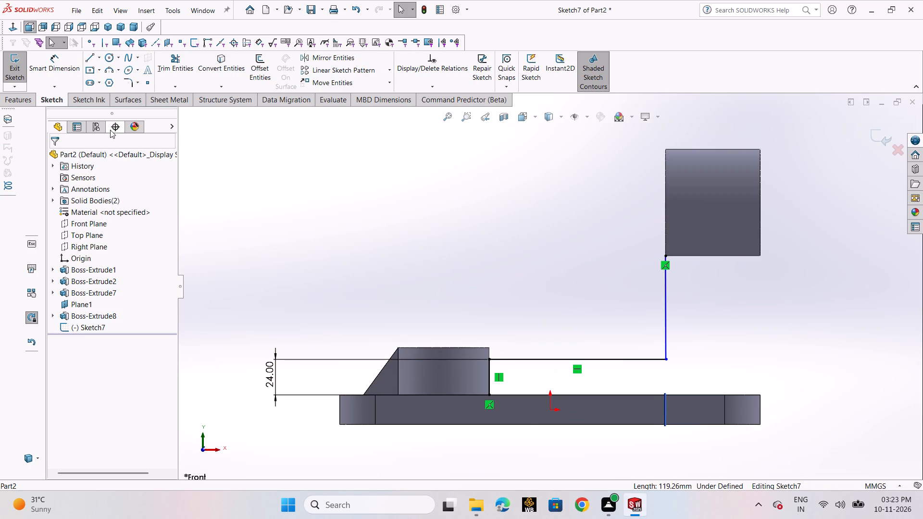
pyautogui.click(91, 60)
pyautogui.click(103, 74)
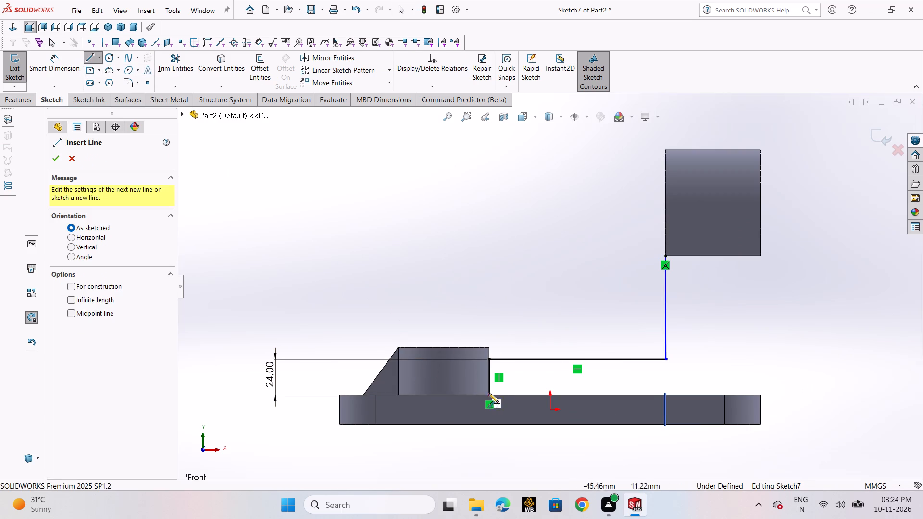
pyautogui.click(490, 393)
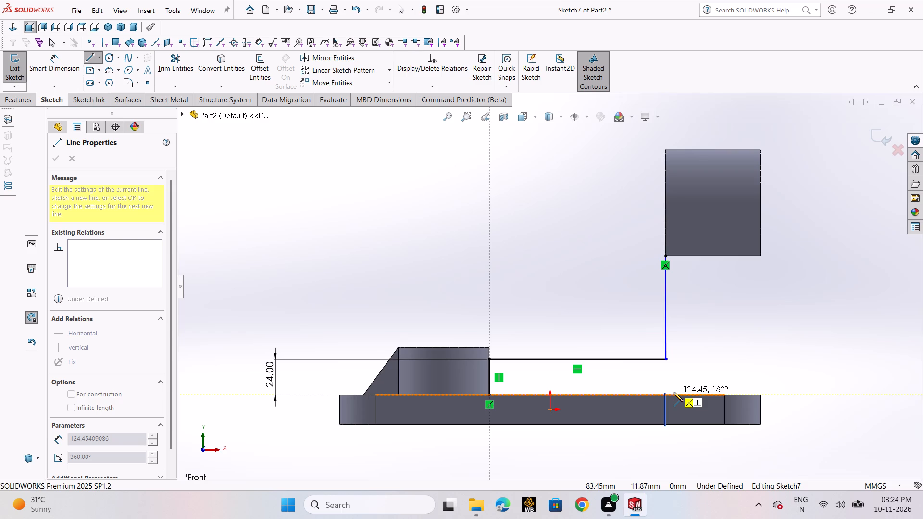
pyautogui.click(699, 394)
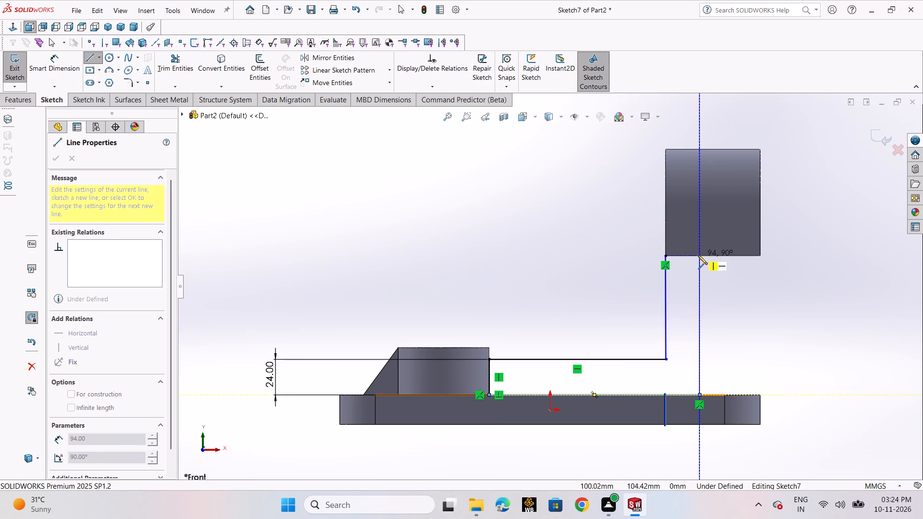
pyautogui.click(698, 255)
pyautogui.click(666, 255)
pyautogui.rightClick(666, 255)
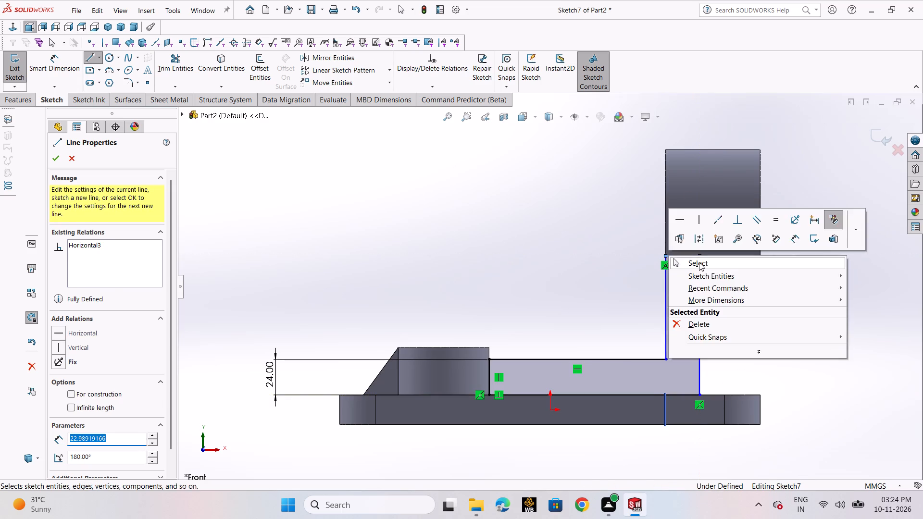
pyautogui.click(699, 262)
# Dimension the width of the L-shaped profile's vertical leg at 27 mm.
pyautogui.click(36, 68)
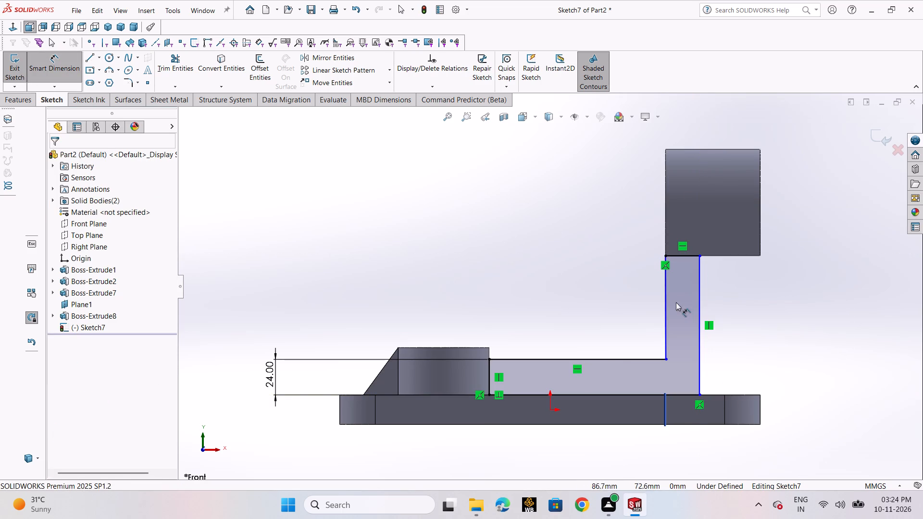
pyautogui.click(667, 310)
pyautogui.click(698, 291)
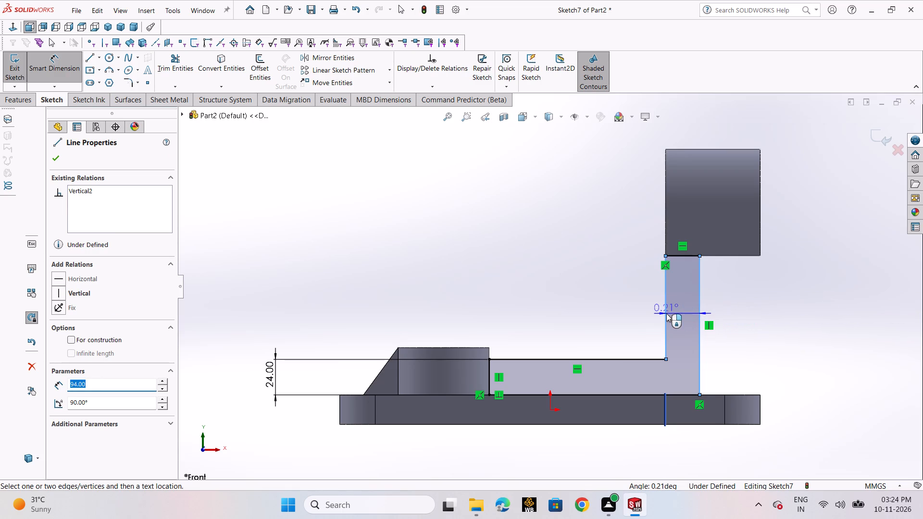
pyautogui.press('Escape')
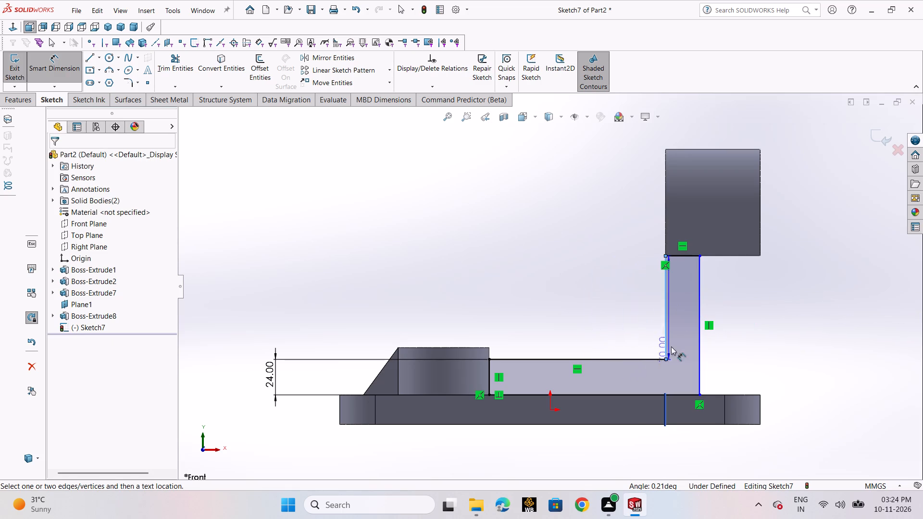
pyautogui.click(702, 256)
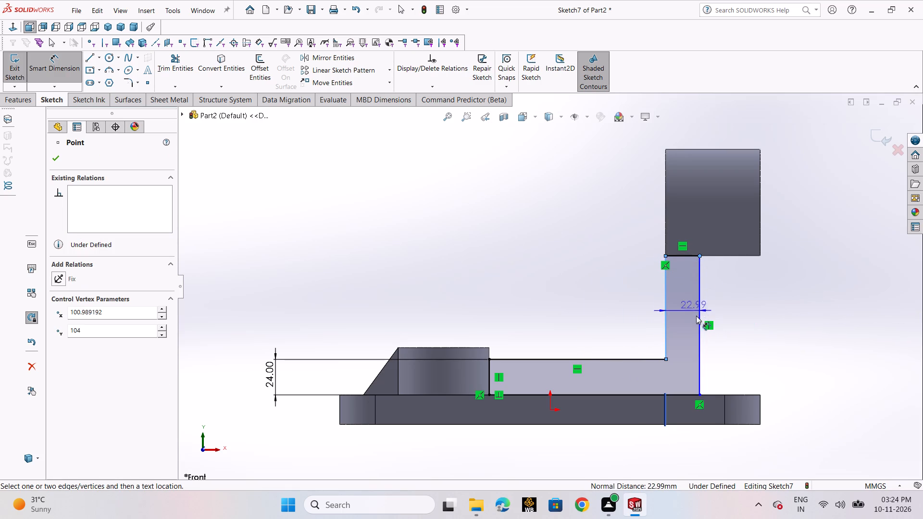
pyautogui.click(760, 320)
pyautogui.write('27')
pyautogui.press('Return')
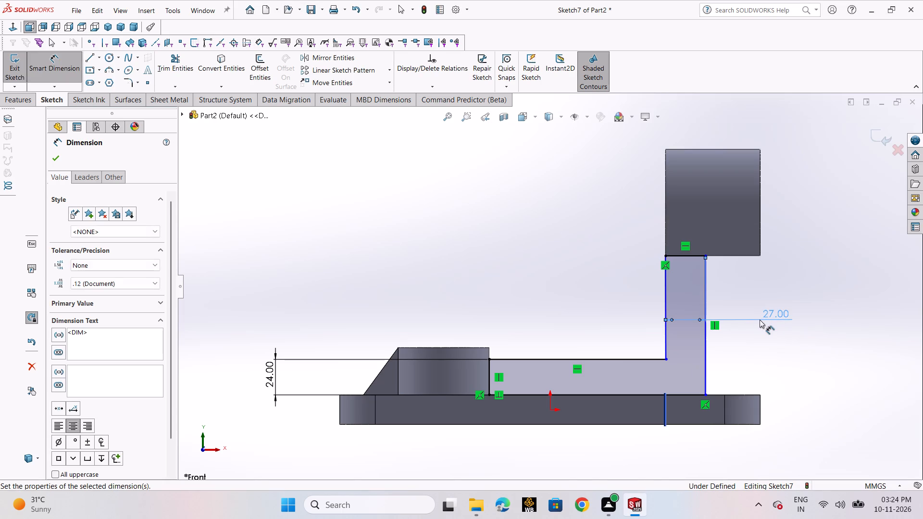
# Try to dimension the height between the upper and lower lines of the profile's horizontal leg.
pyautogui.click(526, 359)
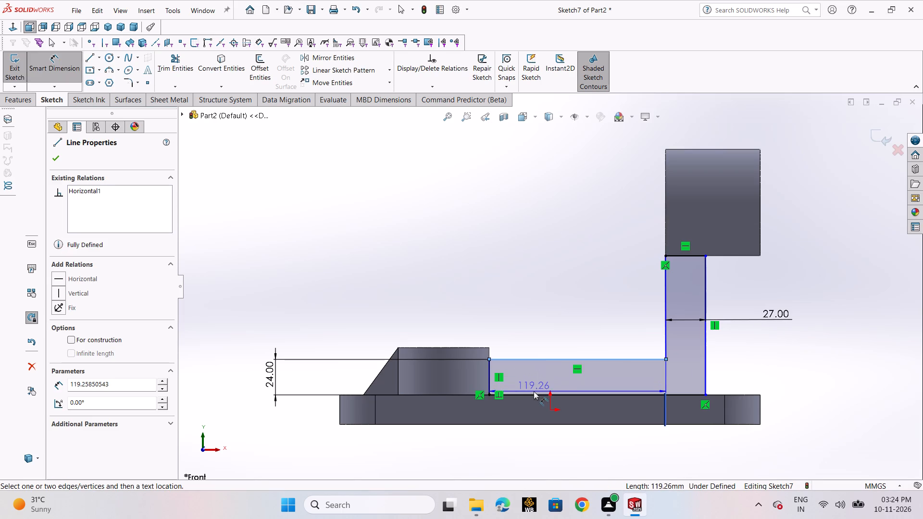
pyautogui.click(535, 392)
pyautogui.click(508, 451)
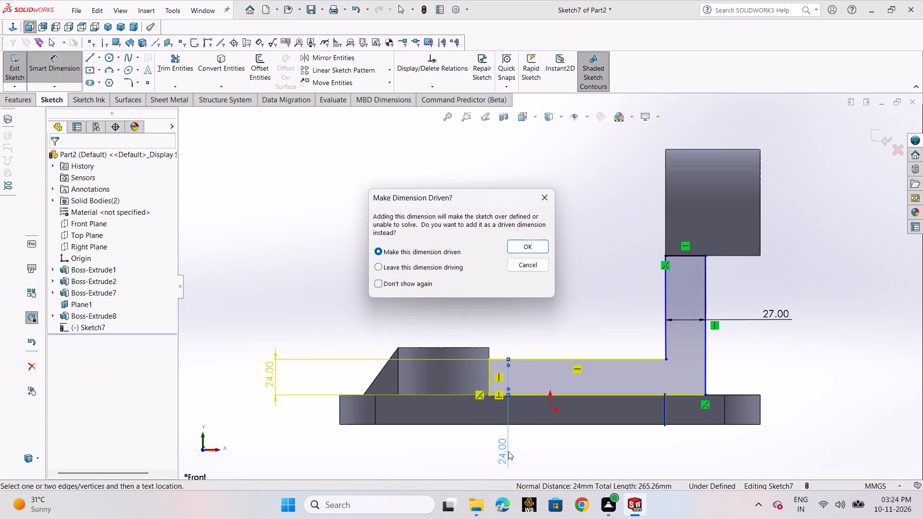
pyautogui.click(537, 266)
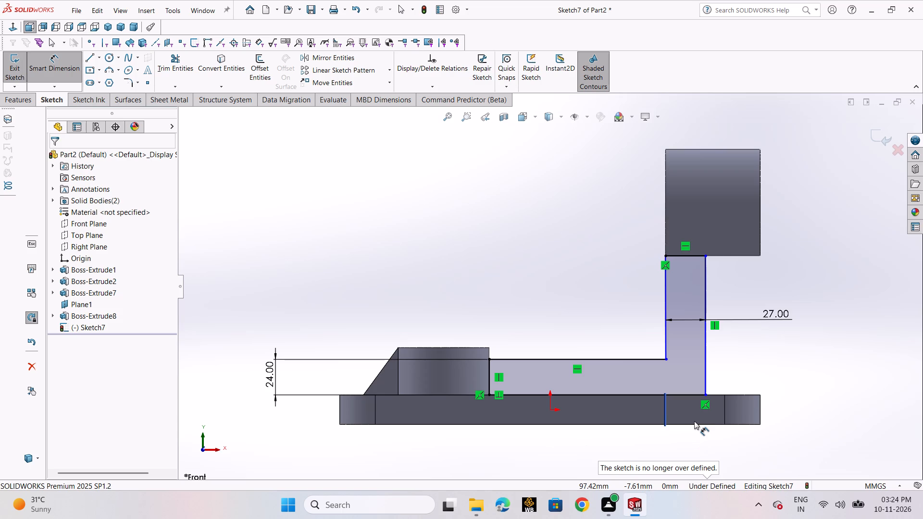
# Add a 16 mm sketch fillet to the inner corner of the L-shaped profile.
pyautogui.click(128, 83)
pyautogui.click(136, 93)
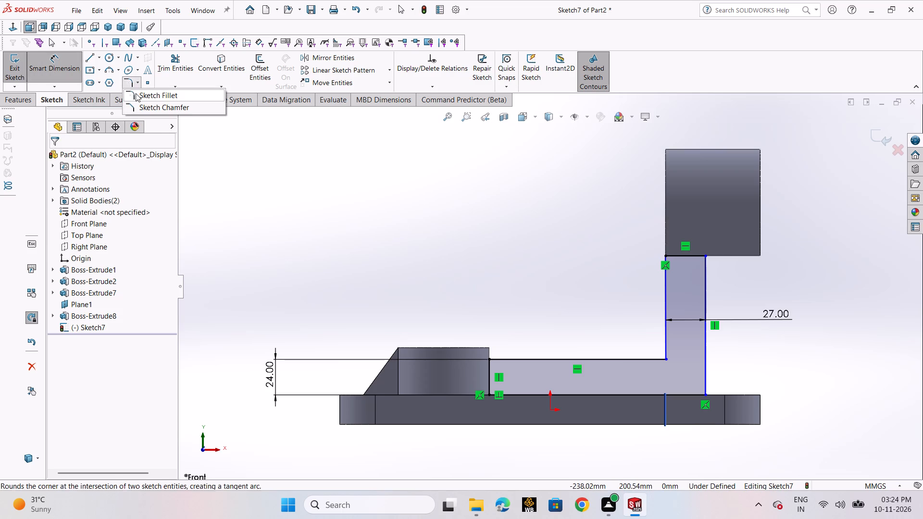
pyautogui.click(668, 357)
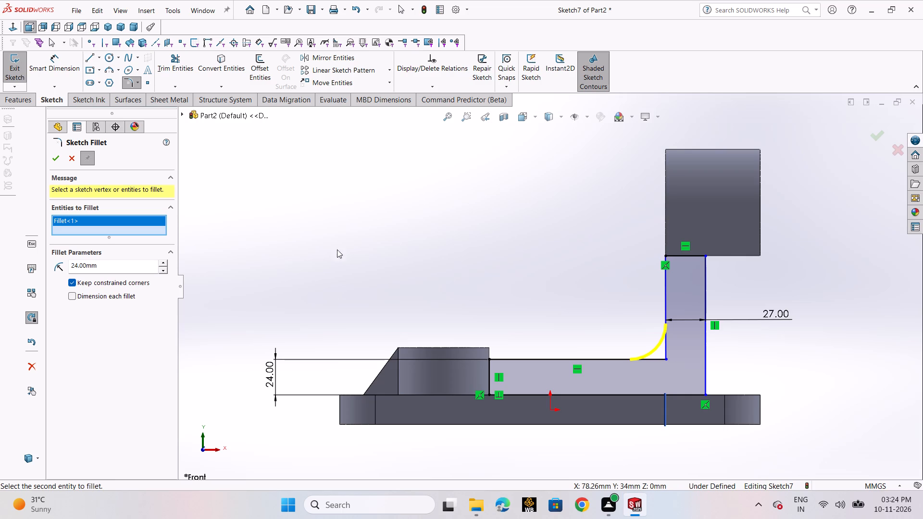
pyautogui.doubleClick(131, 266)
pyautogui.write('16')
pyautogui.press('Return')
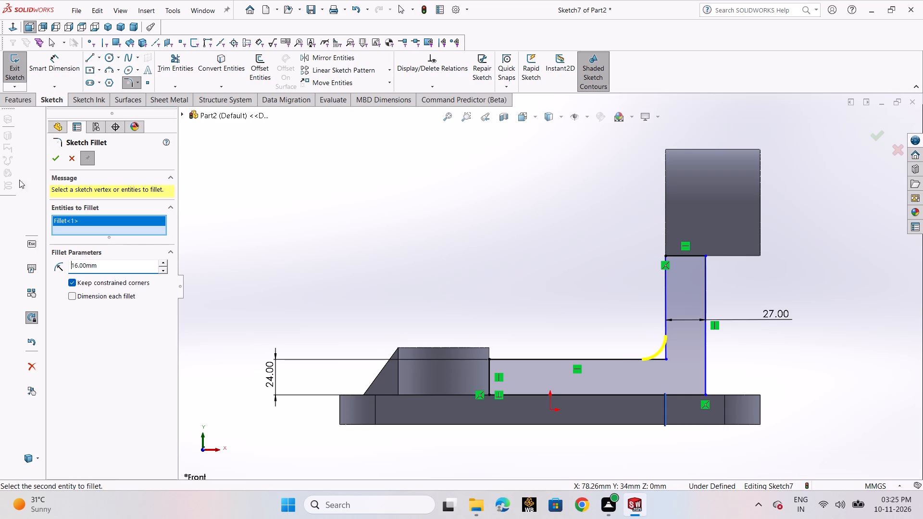
pyautogui.click(51, 158)
pyautogui.click(385, 208)
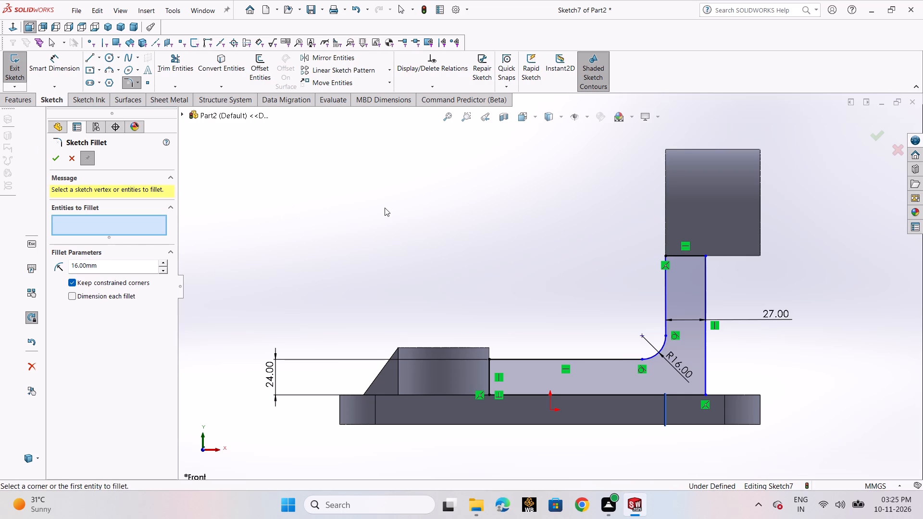
# Examine the filleted L-shaped profile and how it meets the ring boss, plate and elevated cylinder.
pyautogui.scroll(-5, 678, 288)
pyautogui.scroll(3, 627, 335)
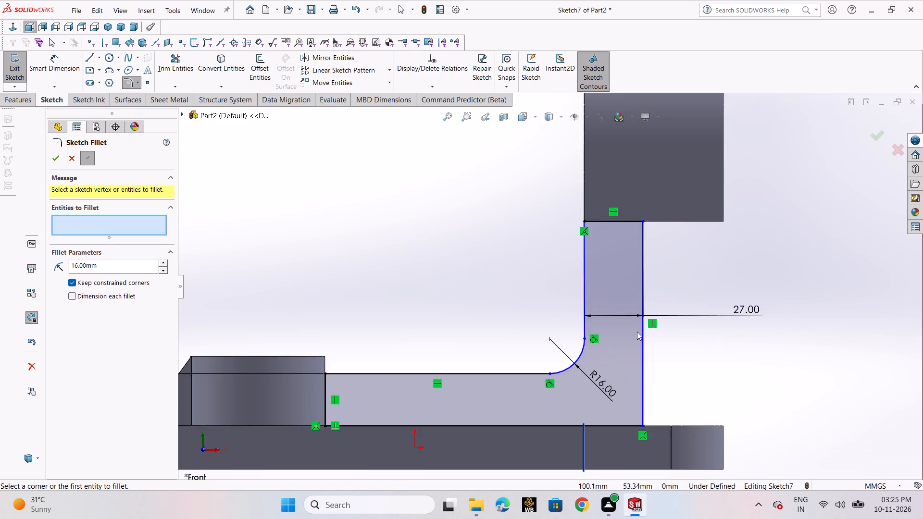
pyautogui.scroll(2, 649, 329)
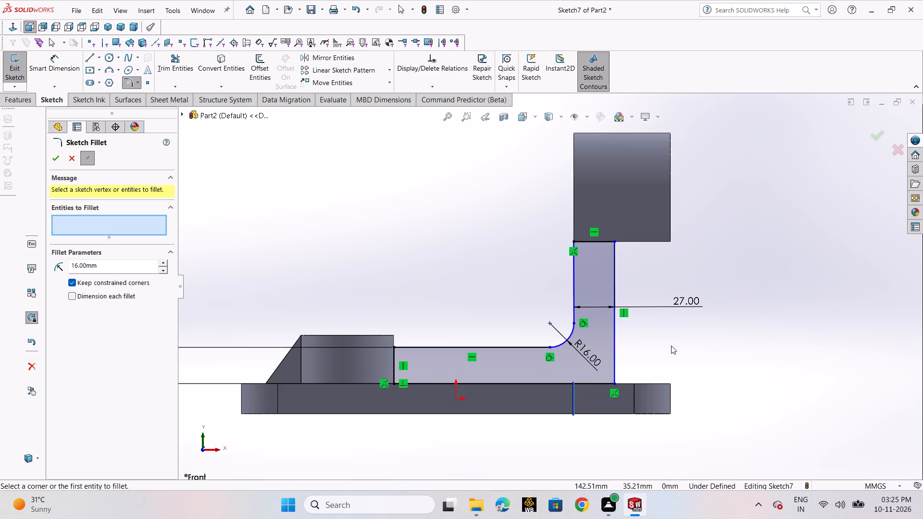
pyautogui.scroll(1, 671, 346)
pyautogui.moveTo(679, 345); pyautogui.dragTo(694, 367, button='middle')
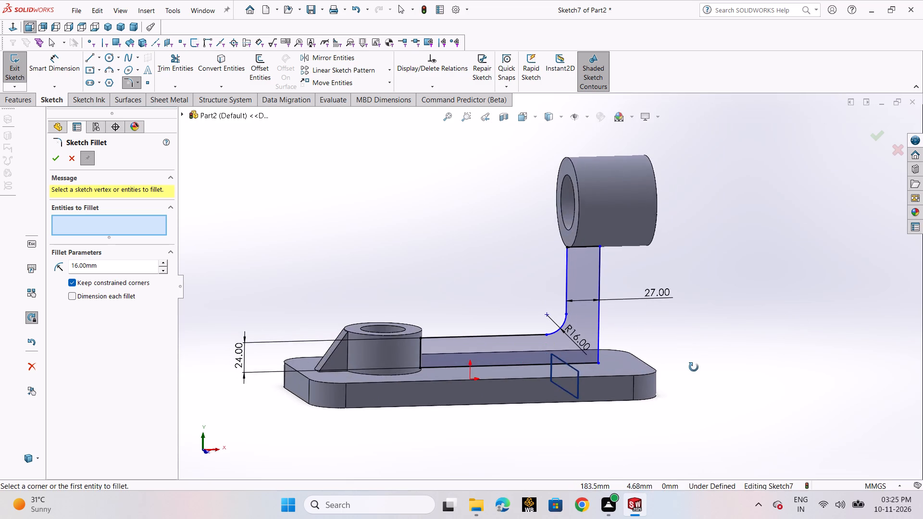
pyautogui.moveTo(694, 367); pyautogui.dragTo(681, 357, button='middle')
pyautogui.scroll(-2, 617, 358)
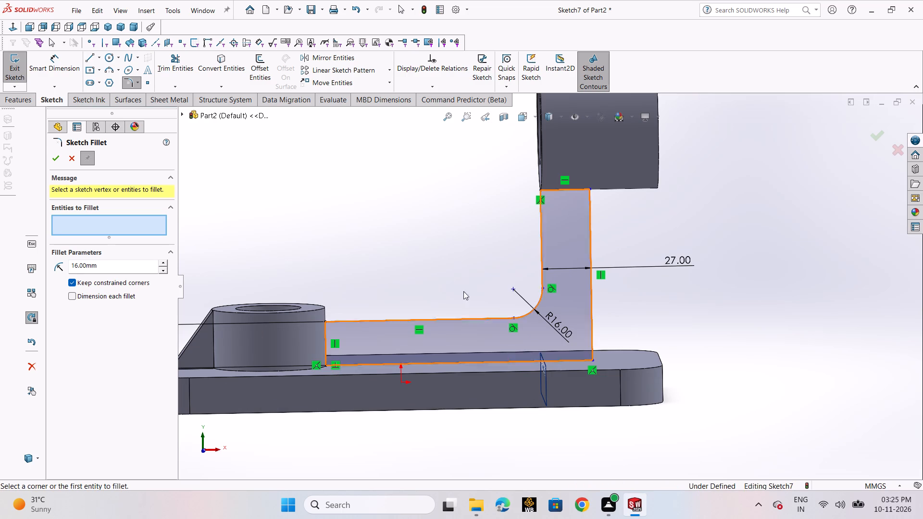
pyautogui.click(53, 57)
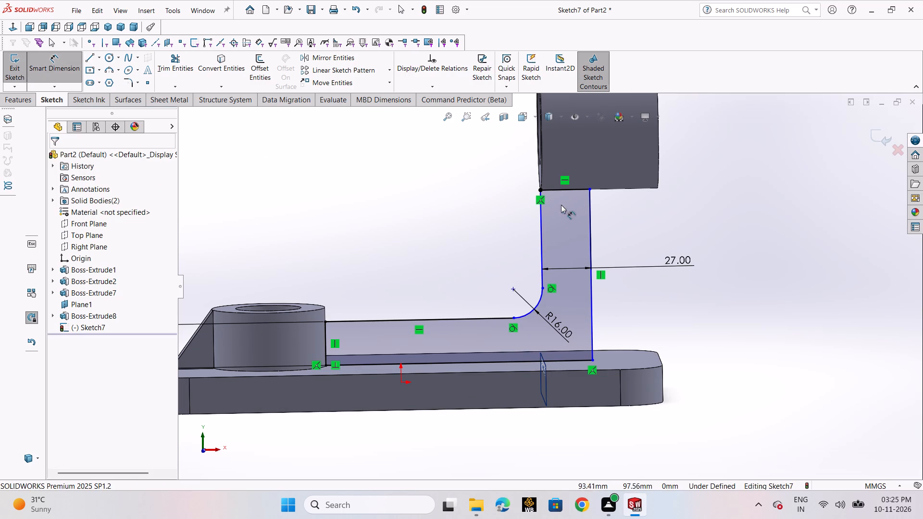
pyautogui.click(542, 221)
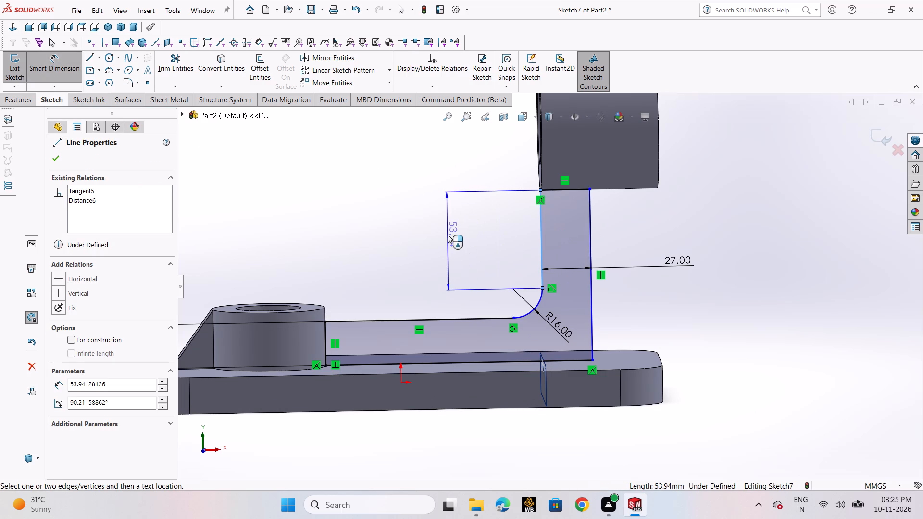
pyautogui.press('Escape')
# Close the L-shaped profile sketch.
pyautogui.scroll(-2, 617, 205)
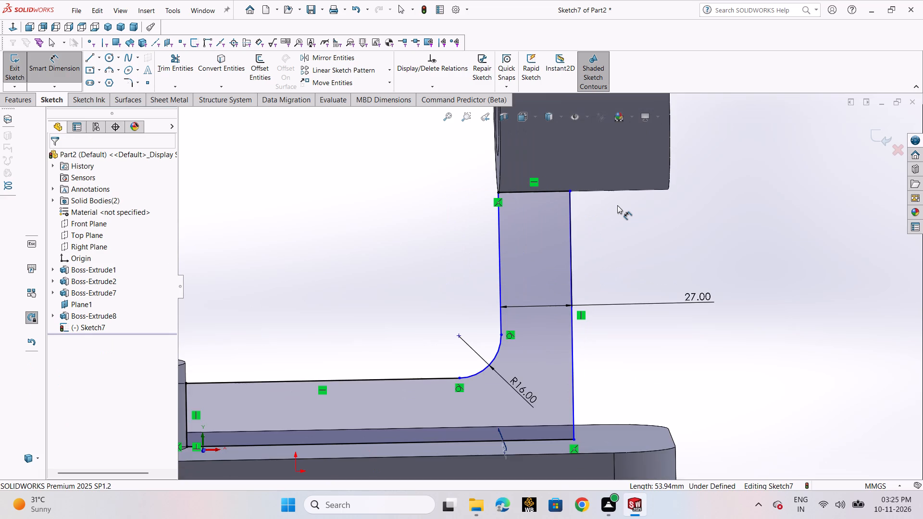
pyautogui.scroll(3, 617, 205)
pyautogui.moveTo(630, 247); pyautogui.dragTo(661, 286, button='middle')
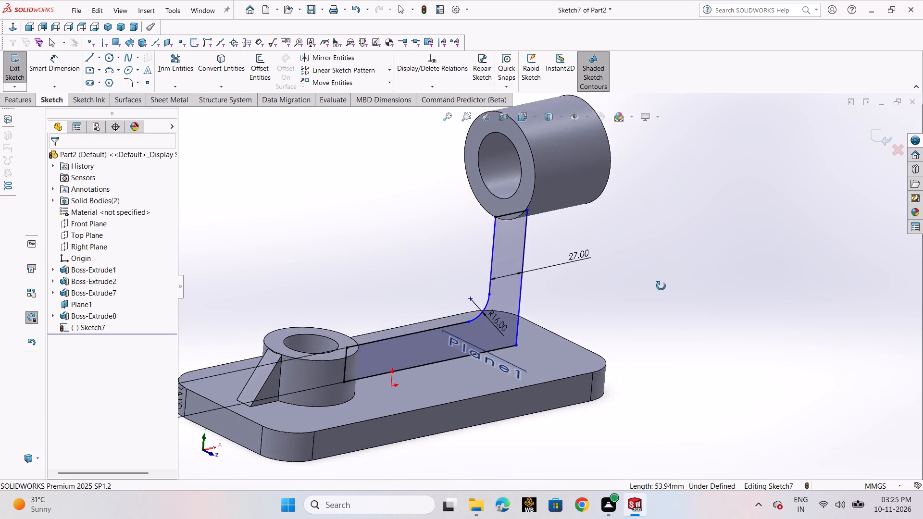
pyautogui.moveTo(661, 286); pyautogui.dragTo(636, 269, button='middle')
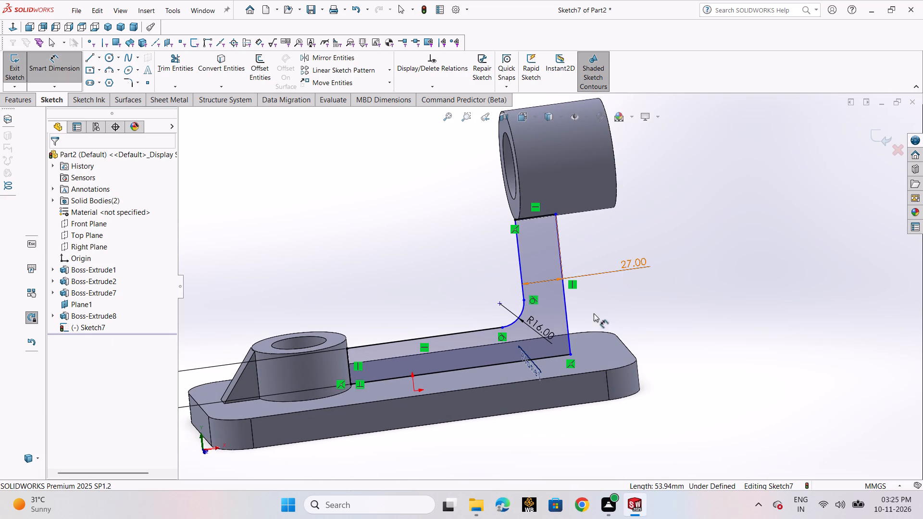
pyautogui.click(873, 136)
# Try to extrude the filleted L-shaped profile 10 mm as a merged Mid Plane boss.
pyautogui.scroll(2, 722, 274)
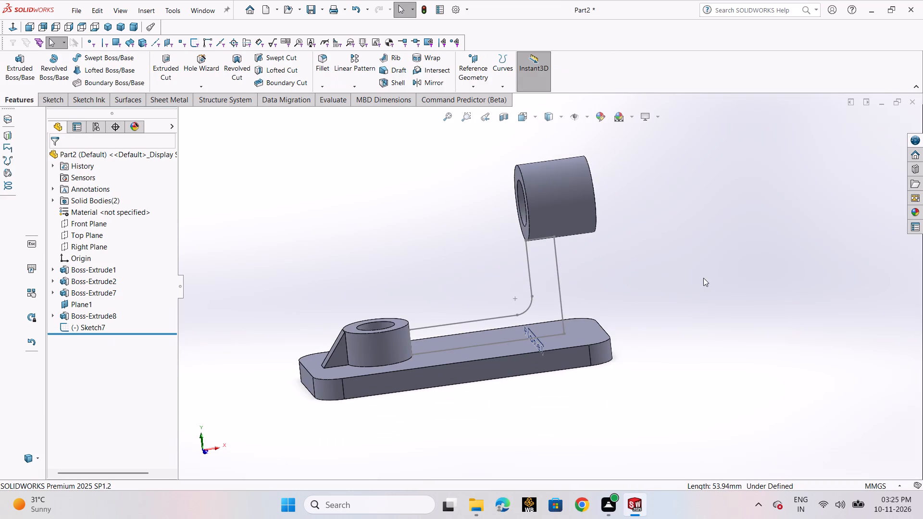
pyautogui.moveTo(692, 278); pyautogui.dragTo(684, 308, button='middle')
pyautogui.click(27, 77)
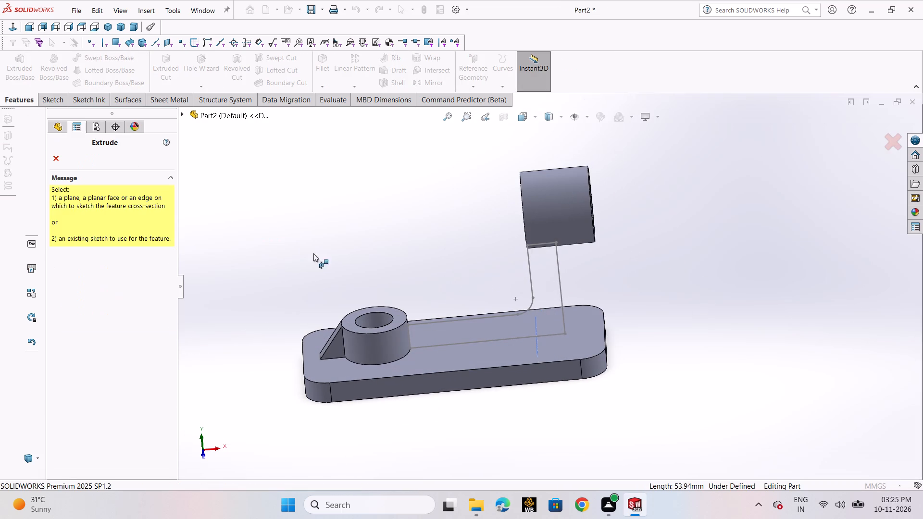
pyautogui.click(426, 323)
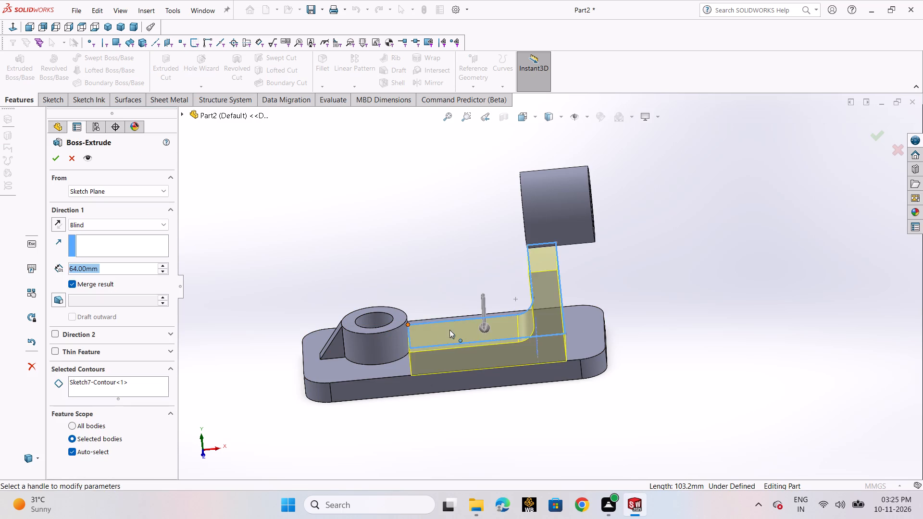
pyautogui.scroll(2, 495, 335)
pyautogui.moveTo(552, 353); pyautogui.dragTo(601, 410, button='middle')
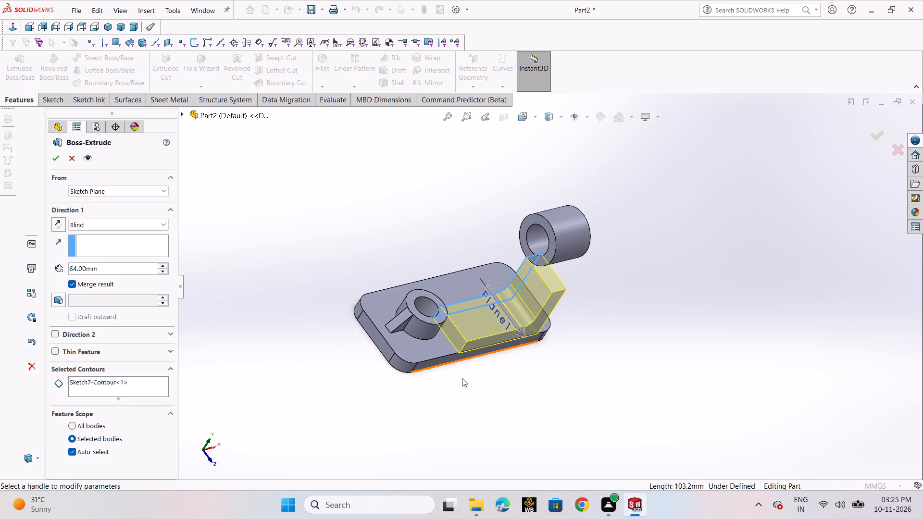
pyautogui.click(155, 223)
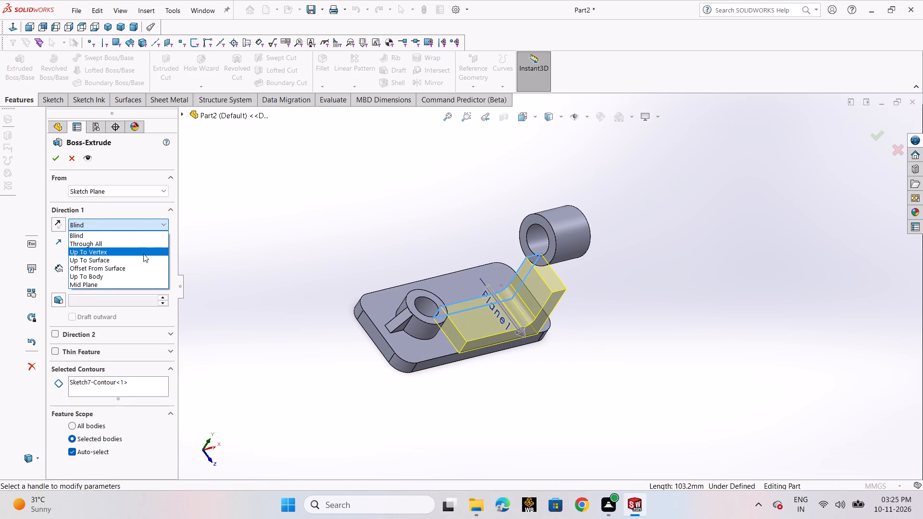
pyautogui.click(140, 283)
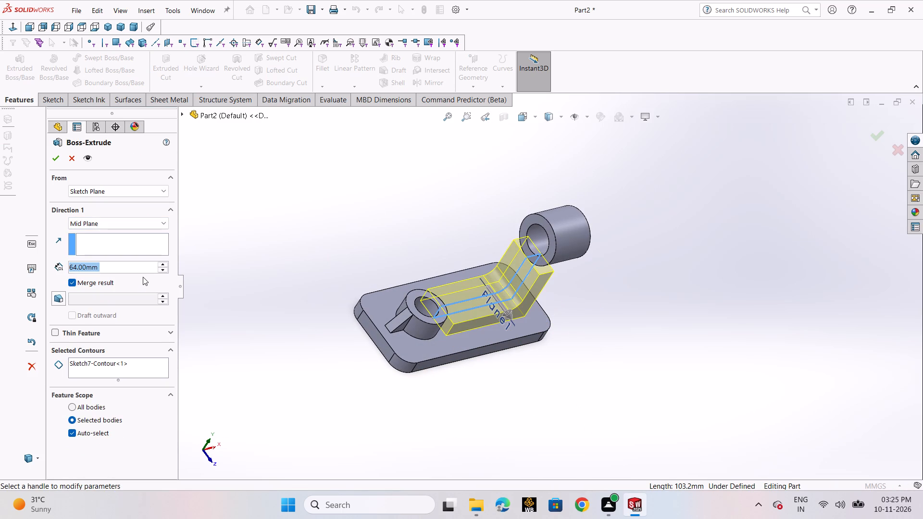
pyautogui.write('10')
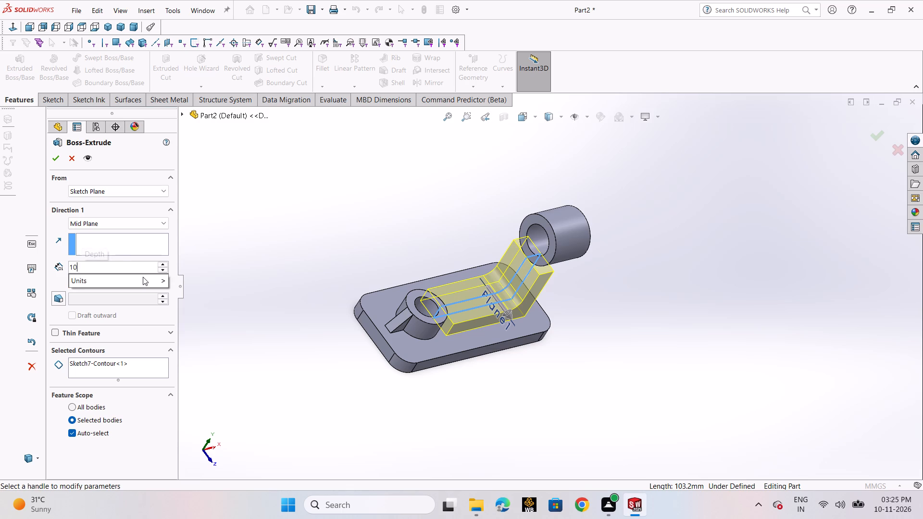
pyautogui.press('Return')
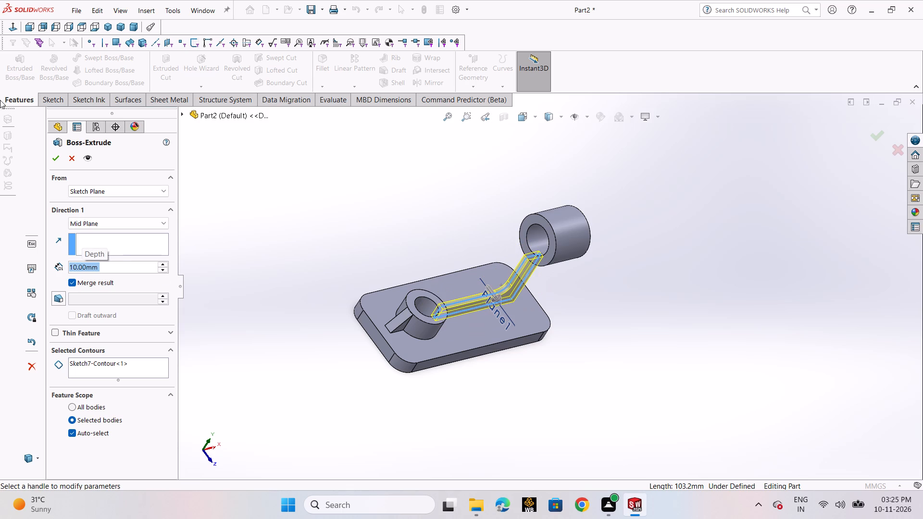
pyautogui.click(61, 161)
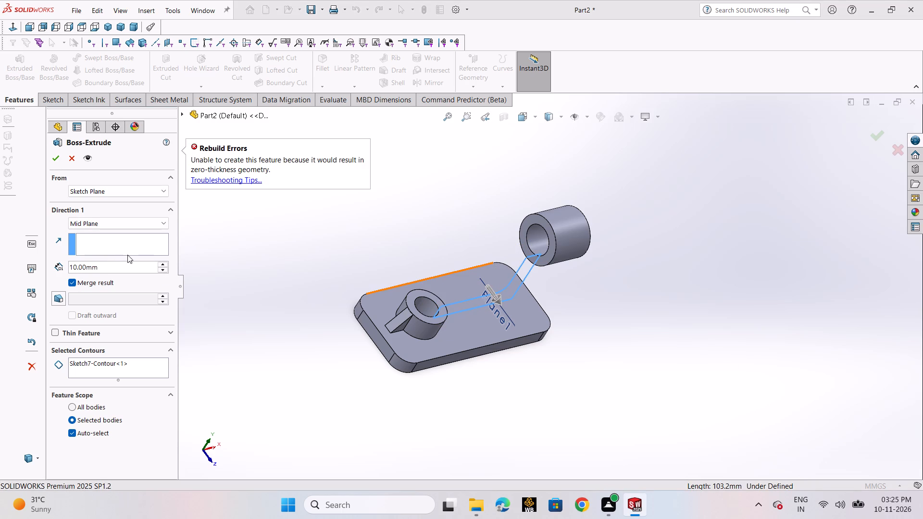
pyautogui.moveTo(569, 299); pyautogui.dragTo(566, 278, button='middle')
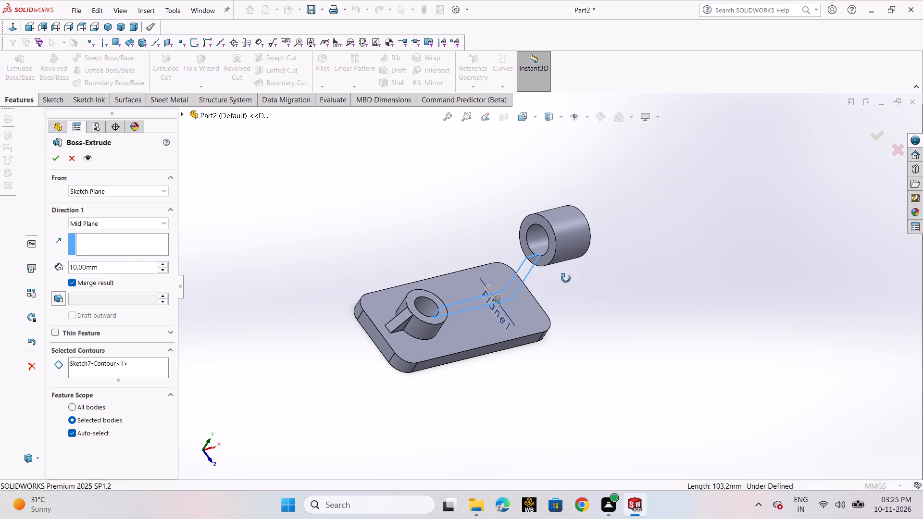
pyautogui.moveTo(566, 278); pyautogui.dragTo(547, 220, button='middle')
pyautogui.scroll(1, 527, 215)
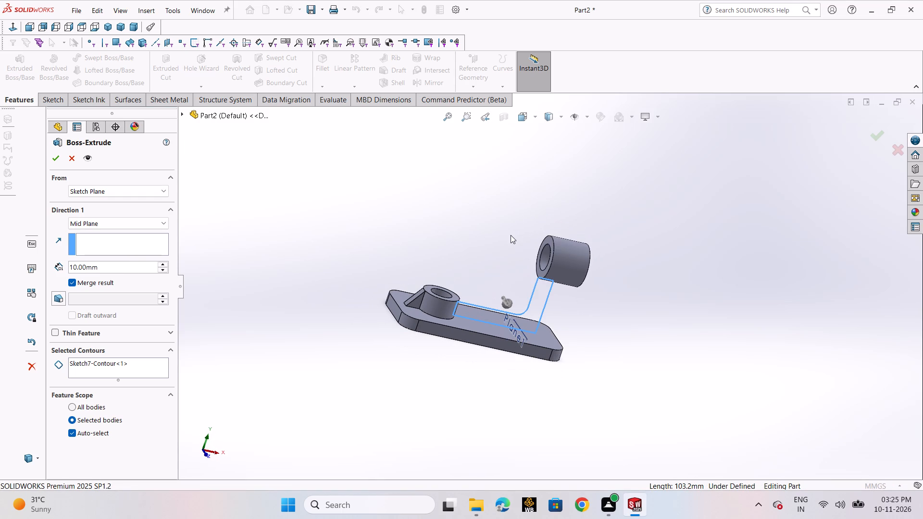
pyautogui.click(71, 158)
# Edit the L-shaped profile sketch, removing the coincident relation at its top corner and moving the top line up into the hollow cylinder.
pyautogui.click(96, 329)
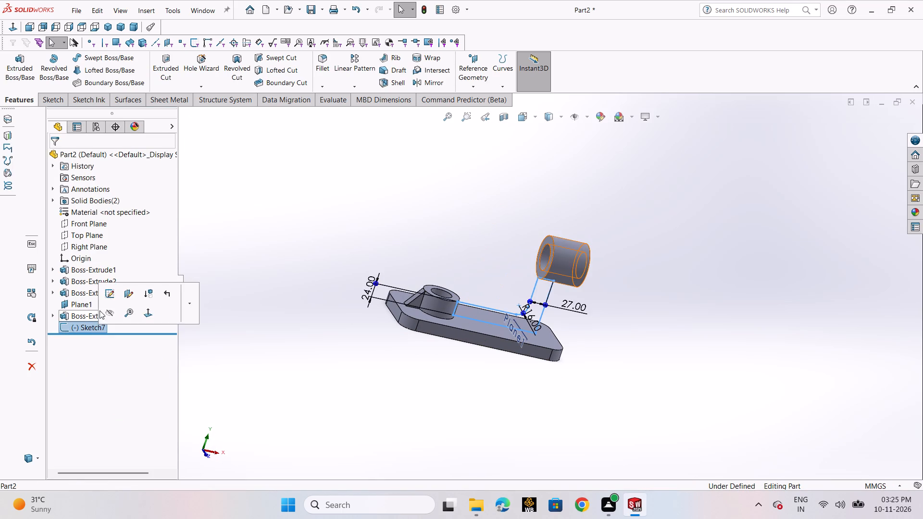
pyautogui.click(108, 299)
pyautogui.scroll(-5, 699, 280)
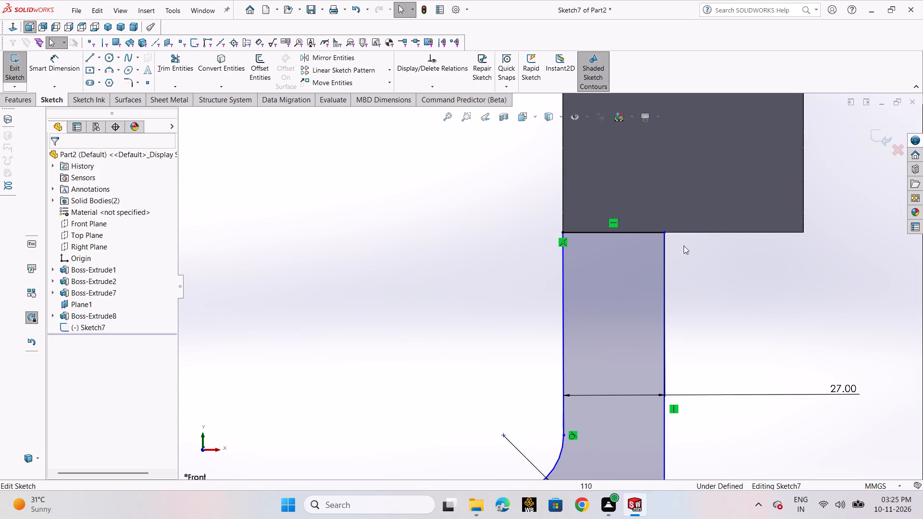
pyautogui.moveTo(663, 233); pyautogui.dragTo(662, 215)
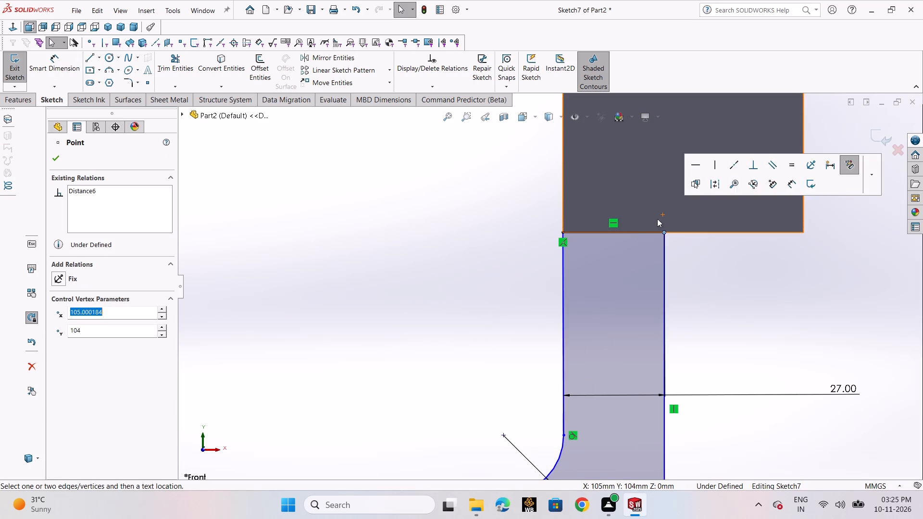
pyautogui.click(563, 243)
pyautogui.press('Delete')
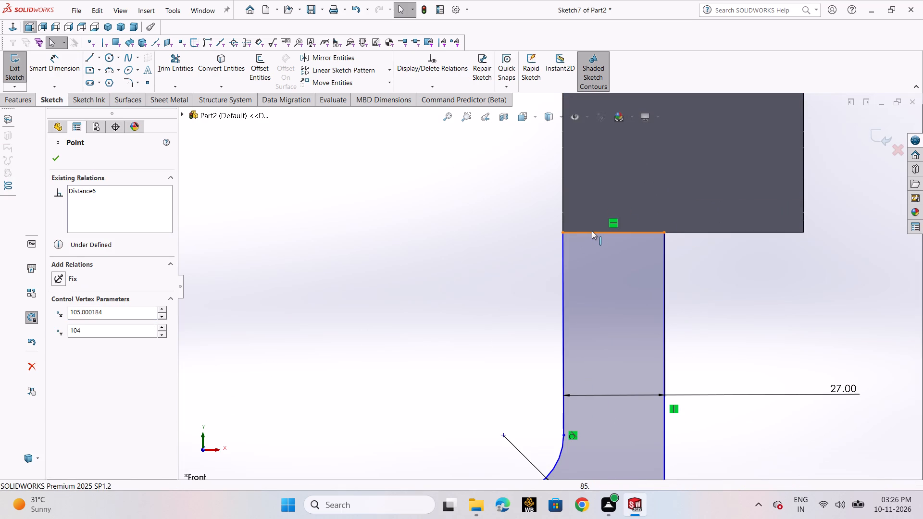
pyautogui.moveTo(592, 231); pyautogui.dragTo(593, 212)
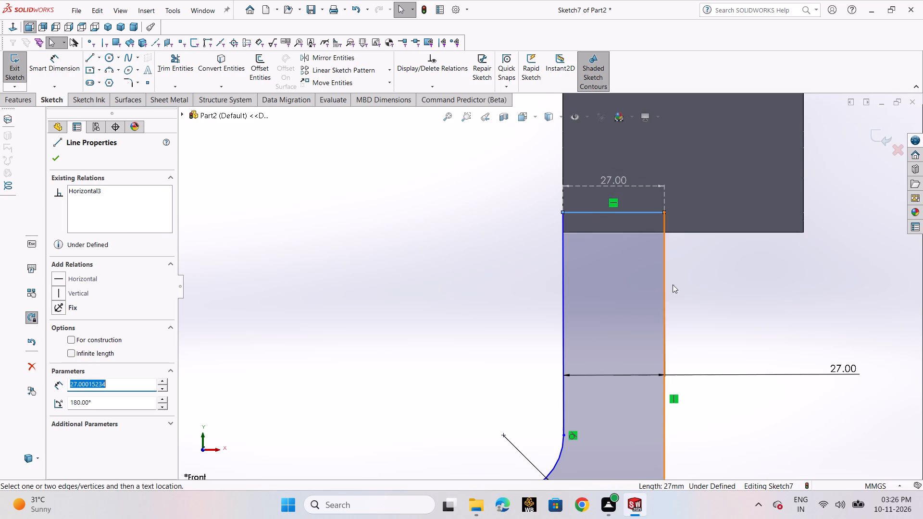
pyautogui.click(716, 302)
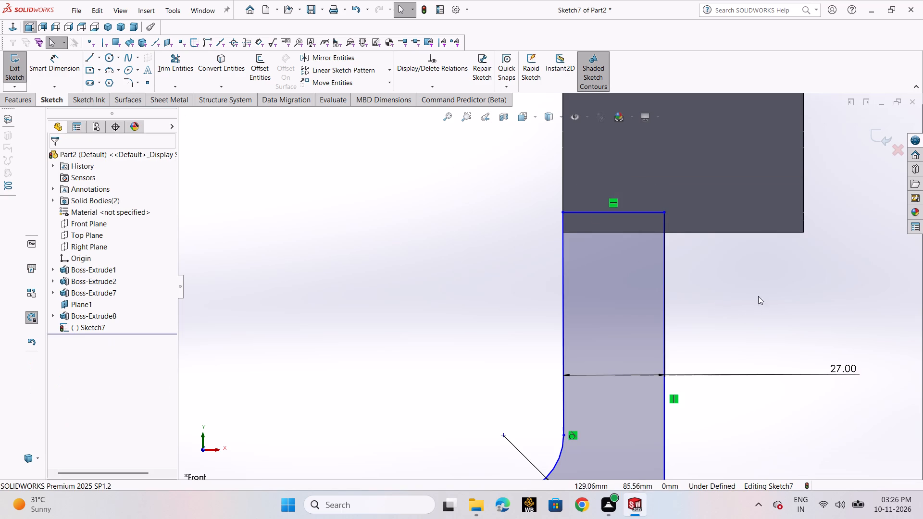
pyautogui.click(873, 138)
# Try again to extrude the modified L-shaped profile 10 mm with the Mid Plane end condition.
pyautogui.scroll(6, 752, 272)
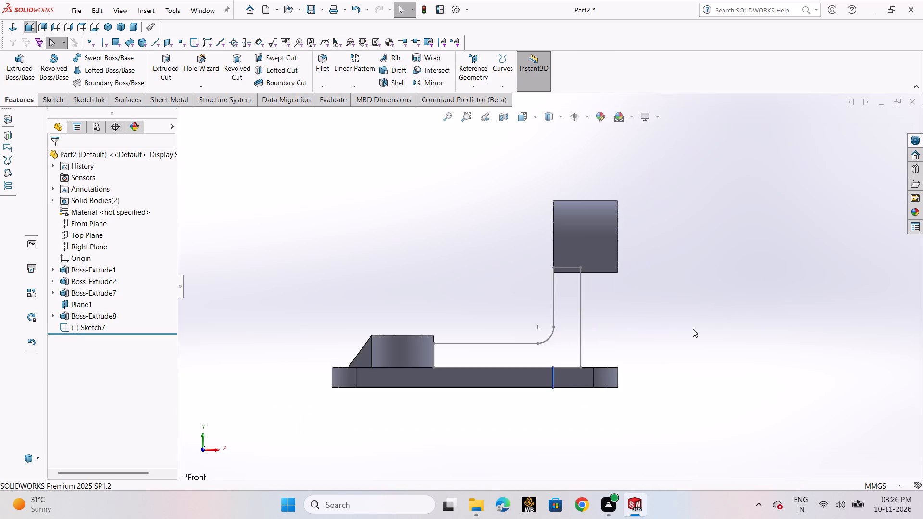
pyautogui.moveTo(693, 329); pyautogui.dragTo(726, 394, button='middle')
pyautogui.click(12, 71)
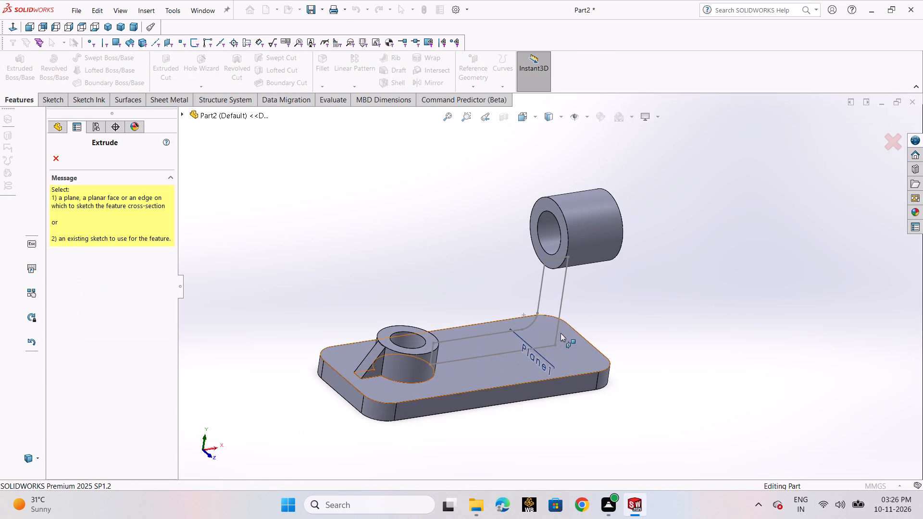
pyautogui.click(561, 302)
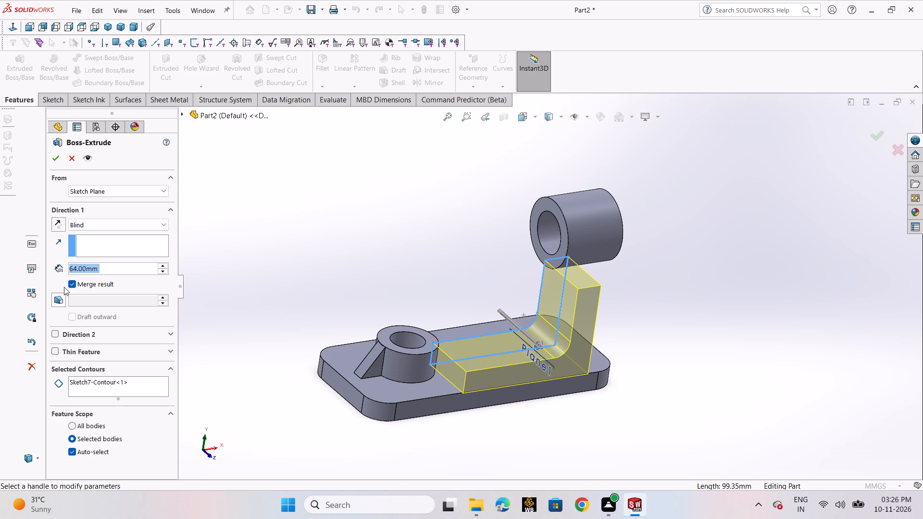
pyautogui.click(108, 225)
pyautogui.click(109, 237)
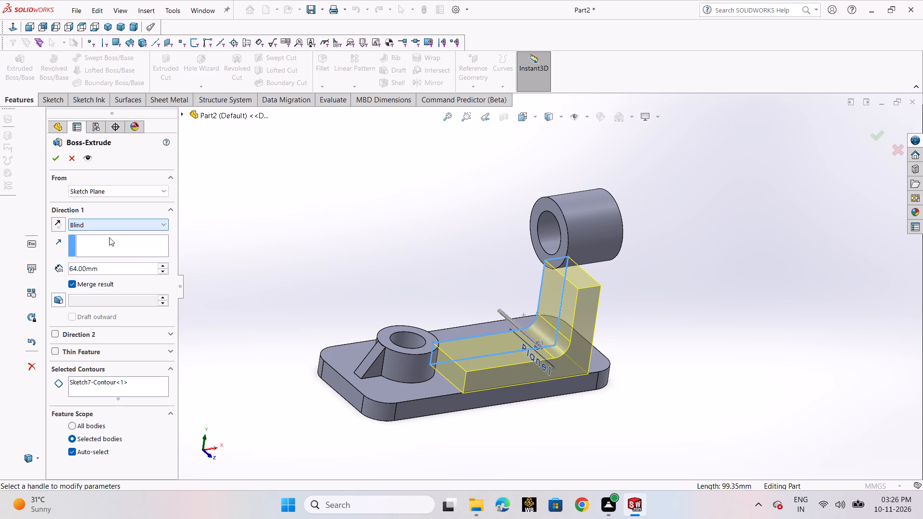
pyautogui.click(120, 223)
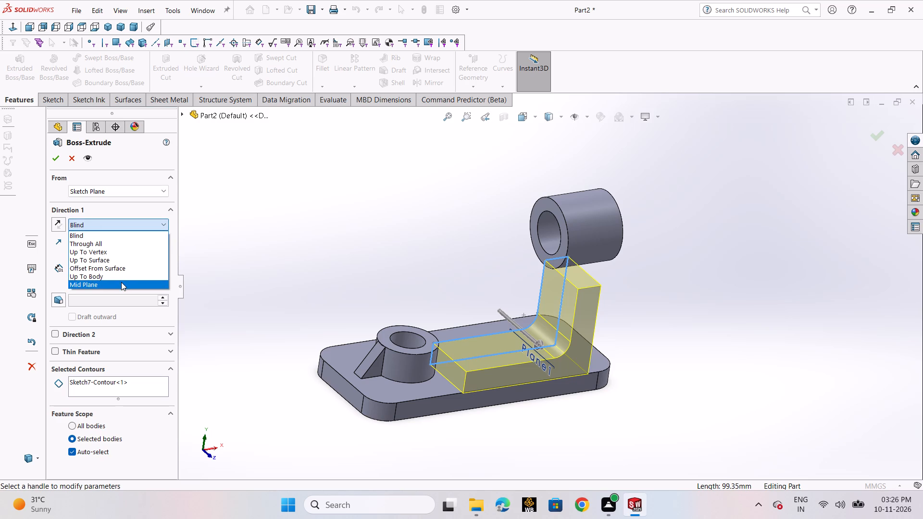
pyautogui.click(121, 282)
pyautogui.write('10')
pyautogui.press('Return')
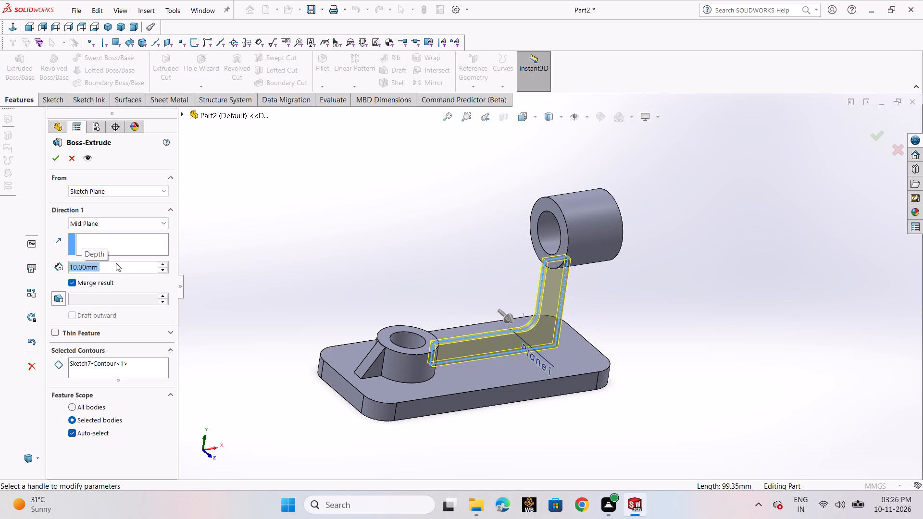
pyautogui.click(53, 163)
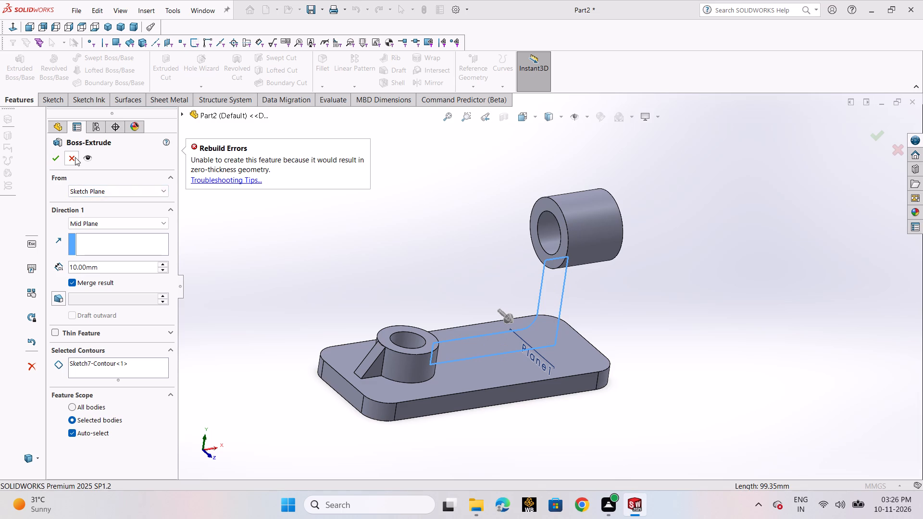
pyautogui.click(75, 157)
# Edit the profile sketch, removing the coincident relation at its lower corner and moving the 24 mm end line slightly into the ring boss.
pyautogui.click(100, 330)
pyautogui.click(116, 298)
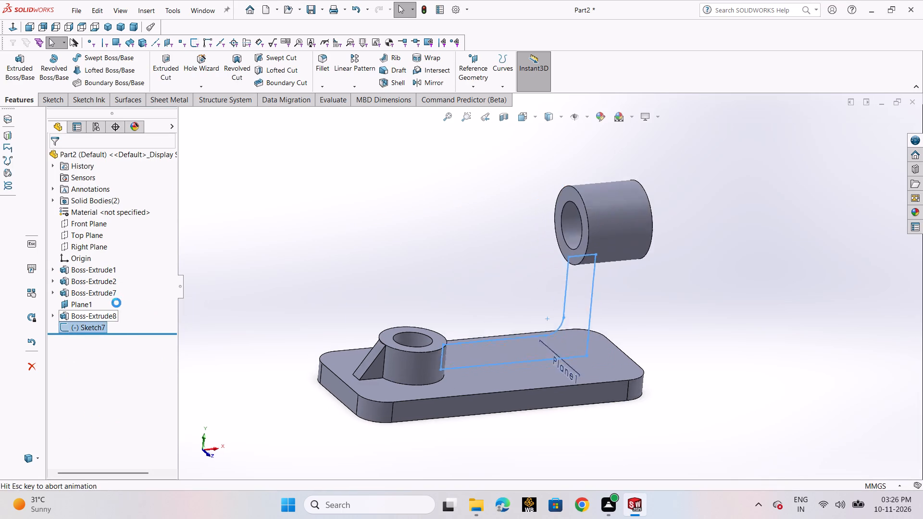
pyautogui.scroll(-3, 482, 385)
pyautogui.scroll(-2, 522, 367)
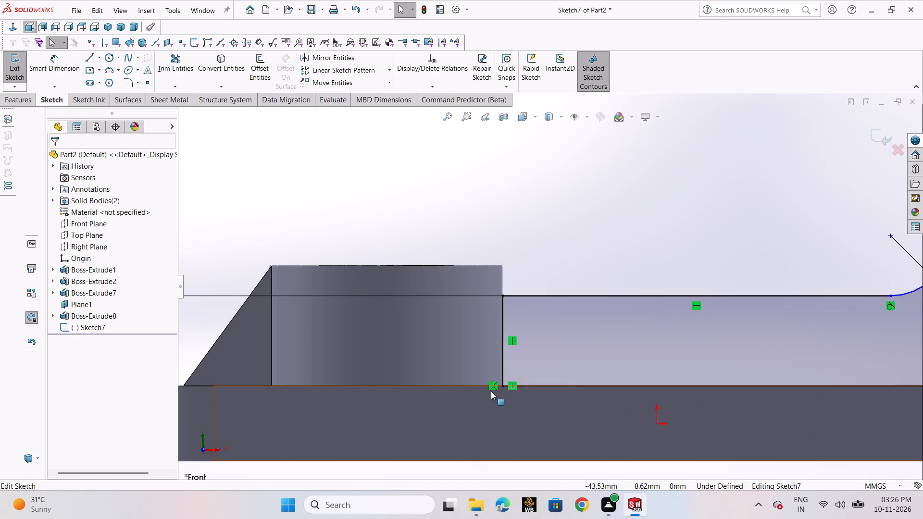
pyautogui.click(490, 387)
pyautogui.press('Delete')
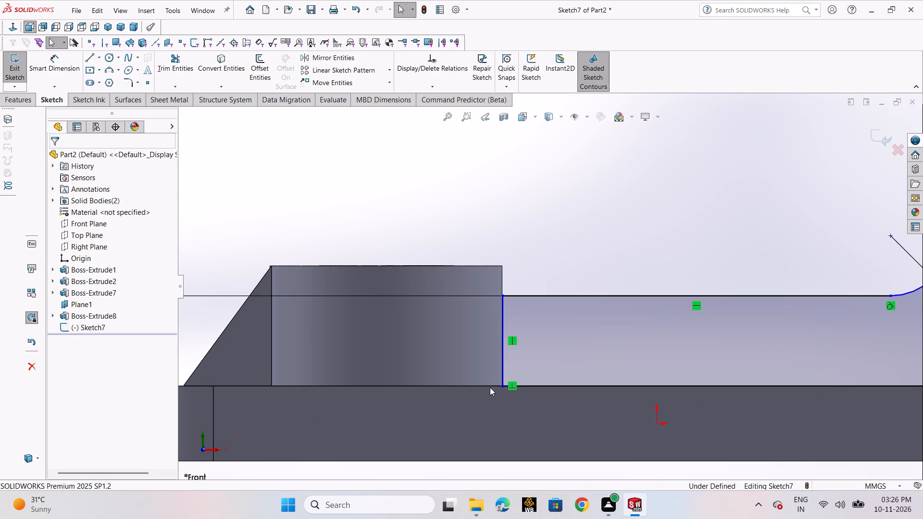
pyautogui.moveTo(503, 353); pyautogui.dragTo(496, 352)
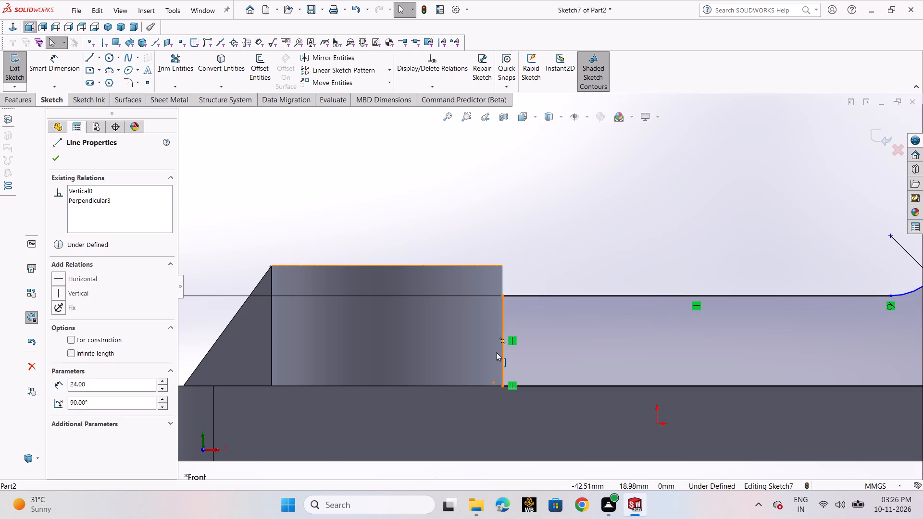
pyautogui.moveTo(496, 352); pyautogui.dragTo(495, 351)
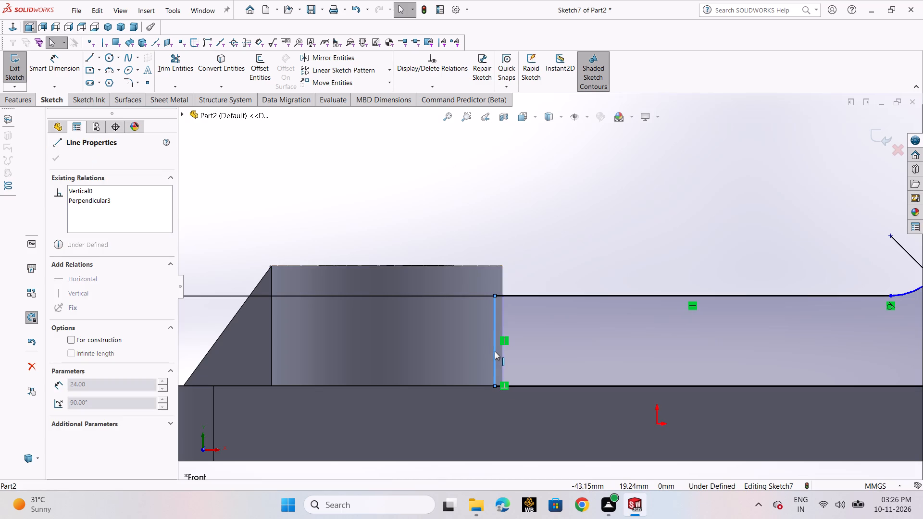
pyautogui.moveTo(495, 351); pyautogui.dragTo(496, 351)
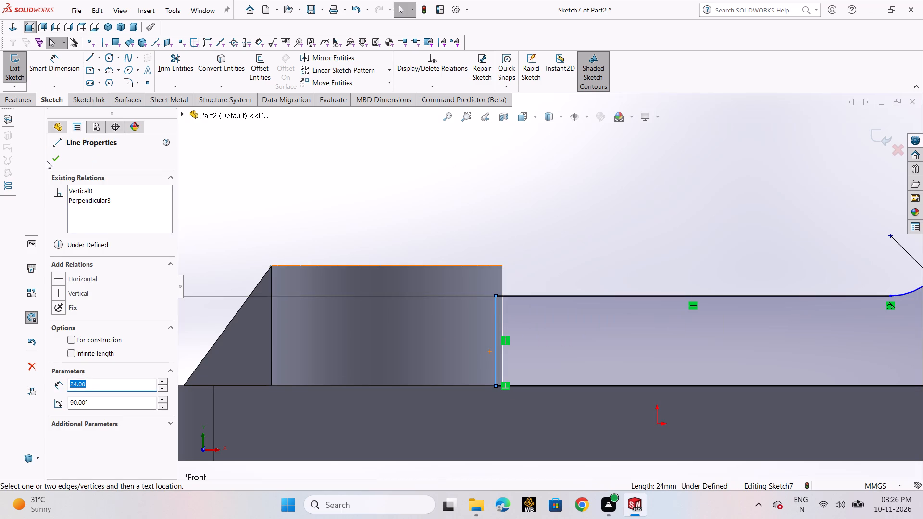
pyautogui.click(47, 161)
pyautogui.click(51, 157)
pyautogui.click(22, 63)
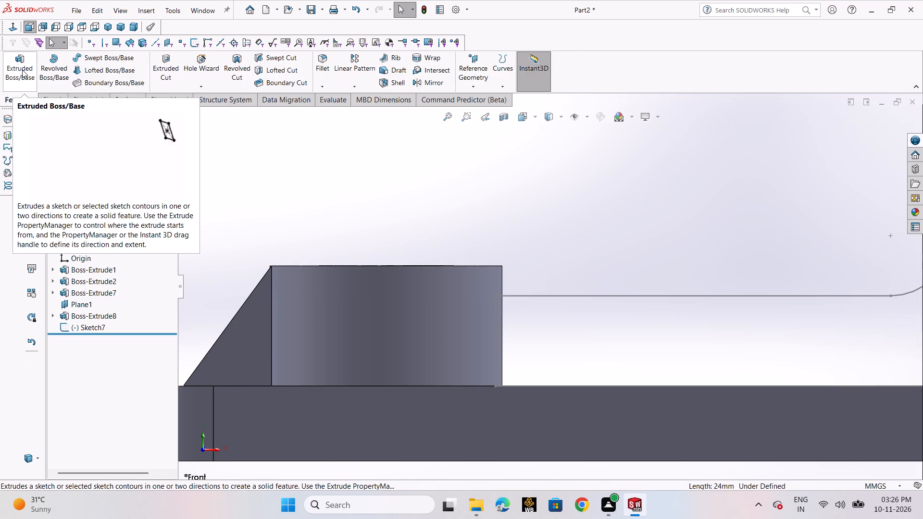
# Extrude the L-shaped profile 10 mm with the Mid Plane end condition, merging it with the plate, ring boss and elevated cylinder.
pyautogui.click(23, 75)
pyautogui.click(539, 295)
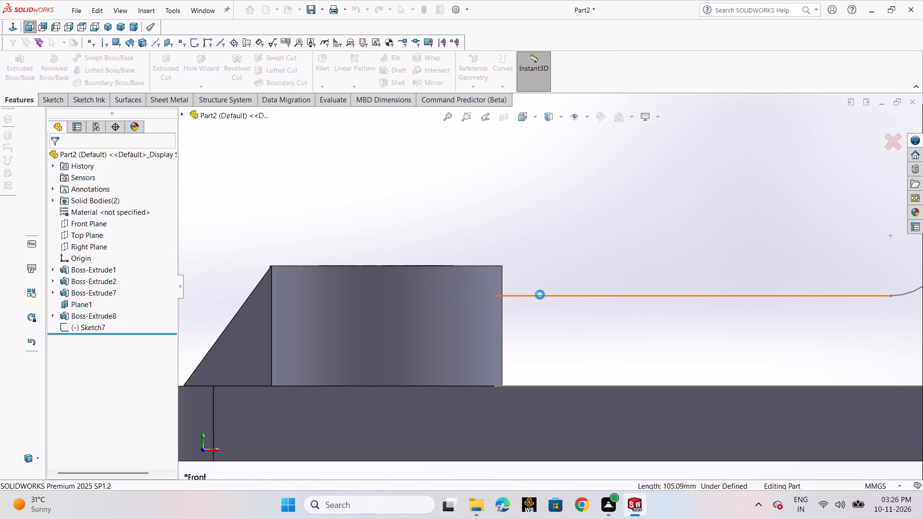
pyautogui.scroll(3, 560, 281)
pyautogui.moveTo(576, 306); pyautogui.dragTo(610, 404, button='middle')
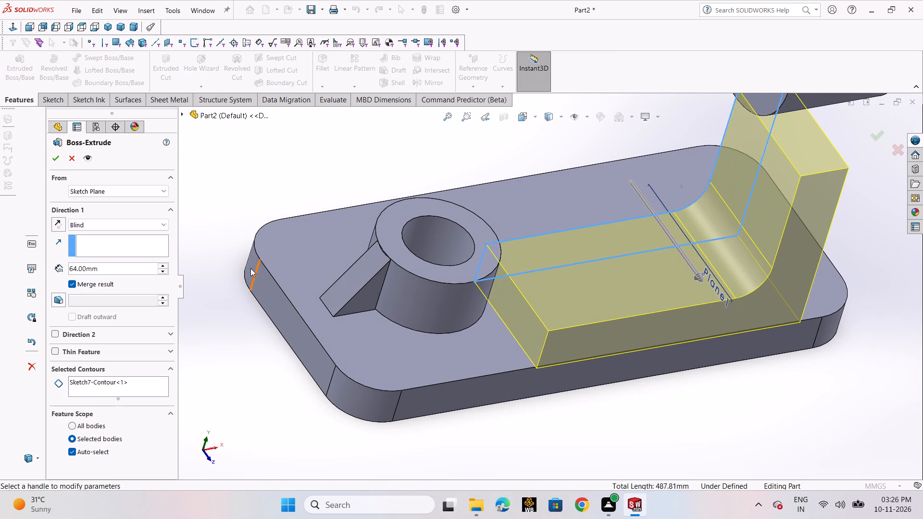
pyautogui.click(129, 226)
pyautogui.click(128, 284)
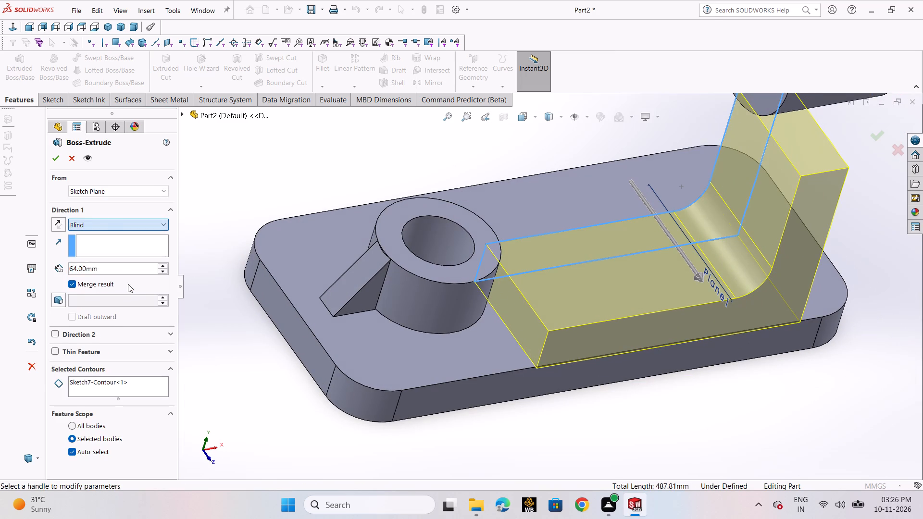
pyautogui.write('10')
pyautogui.press('Return')
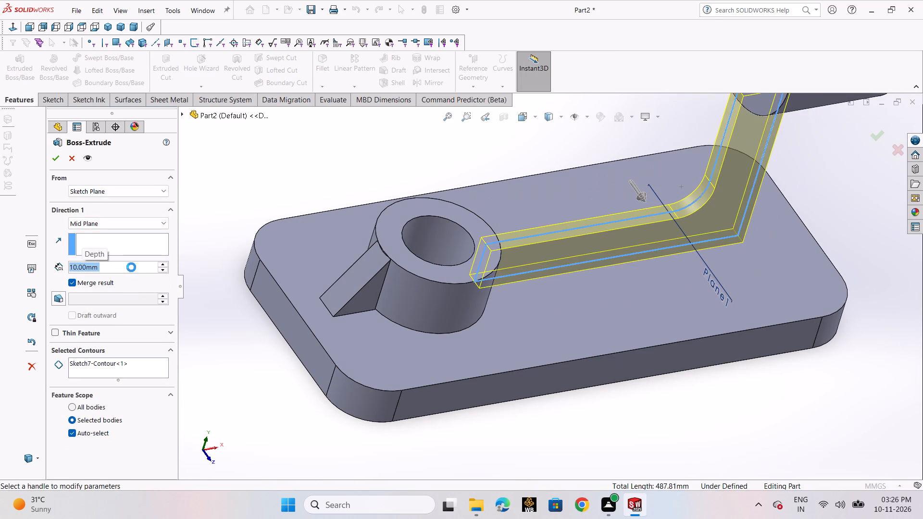
pyautogui.press('Return')
pyautogui.click(680, 412)
pyautogui.scroll(3, 715, 373)
pyautogui.scroll(2, 748, 245)
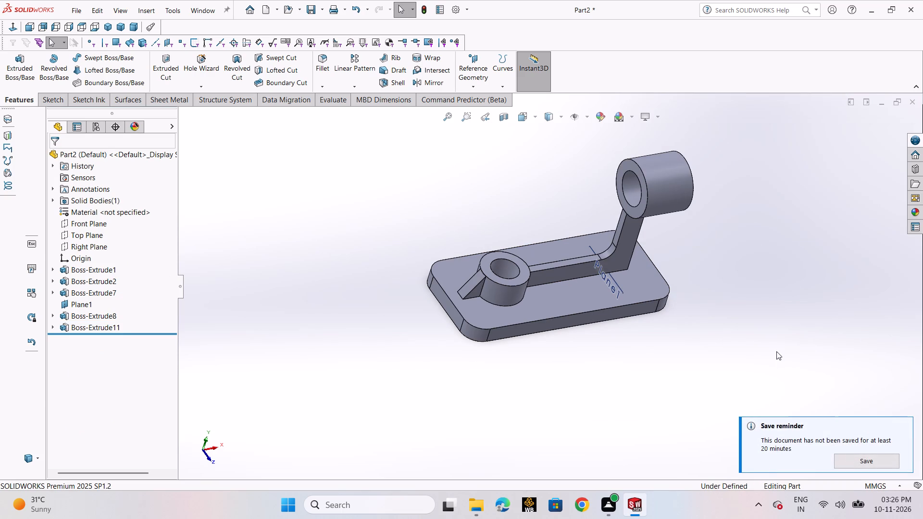
# Start saving the finished bracket as a SOLIDWORKS part file.
pyautogui.hotkey('ctrl', 'a')
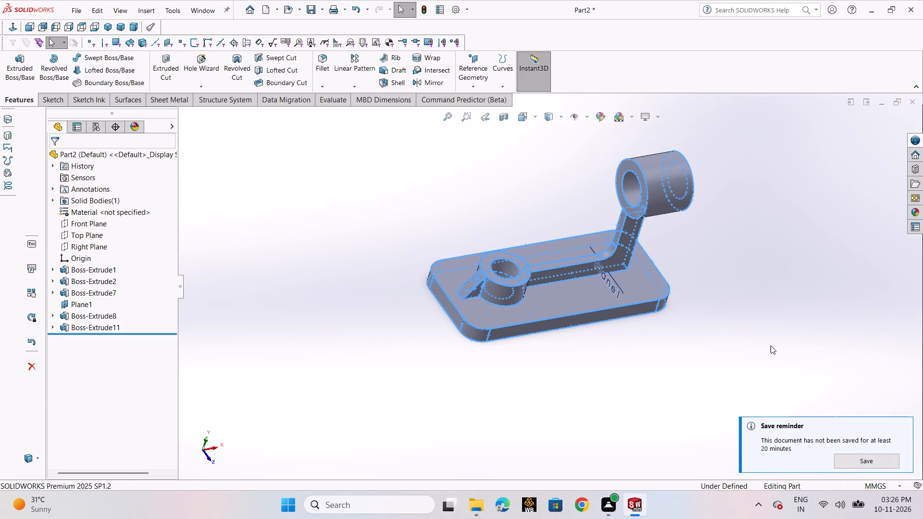
pyautogui.click(756, 351)
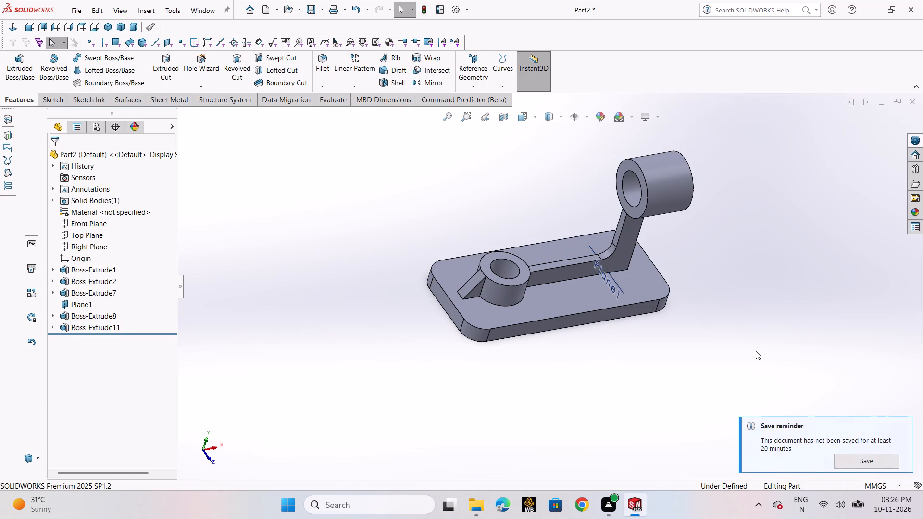
pyautogui.hotkey('ctrl', 's')
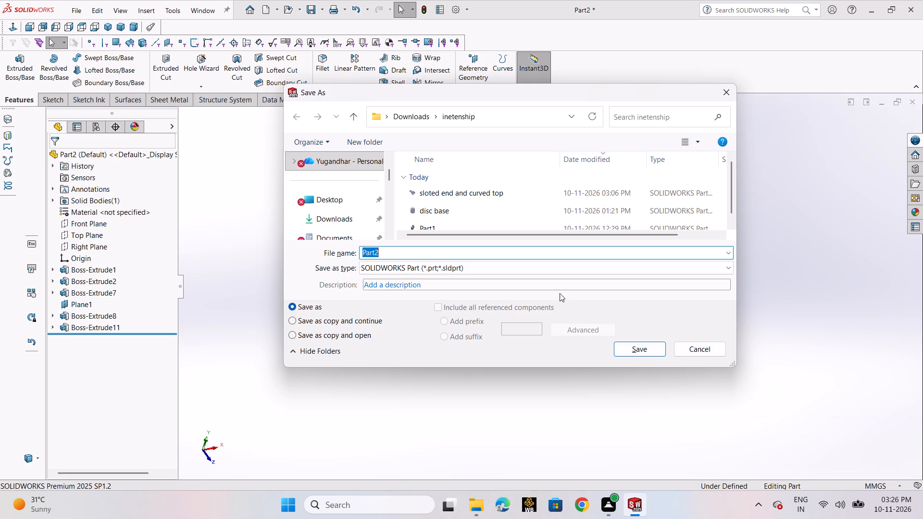
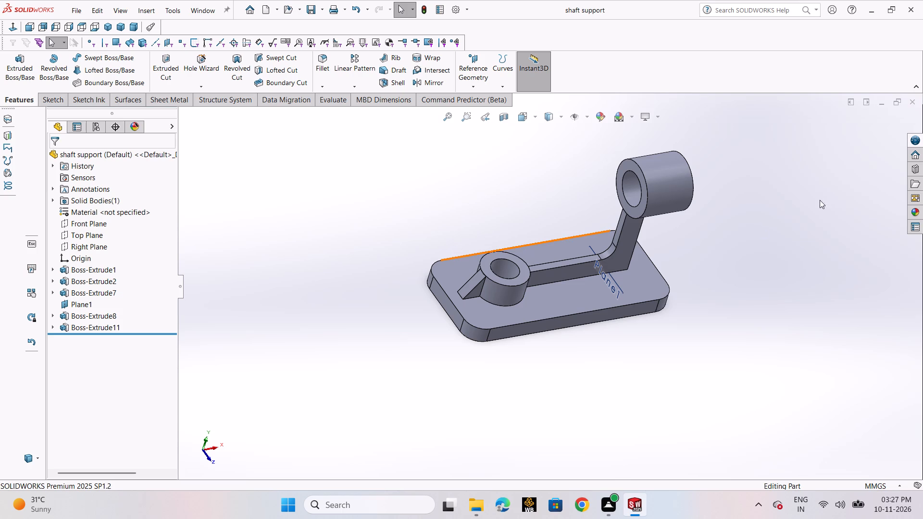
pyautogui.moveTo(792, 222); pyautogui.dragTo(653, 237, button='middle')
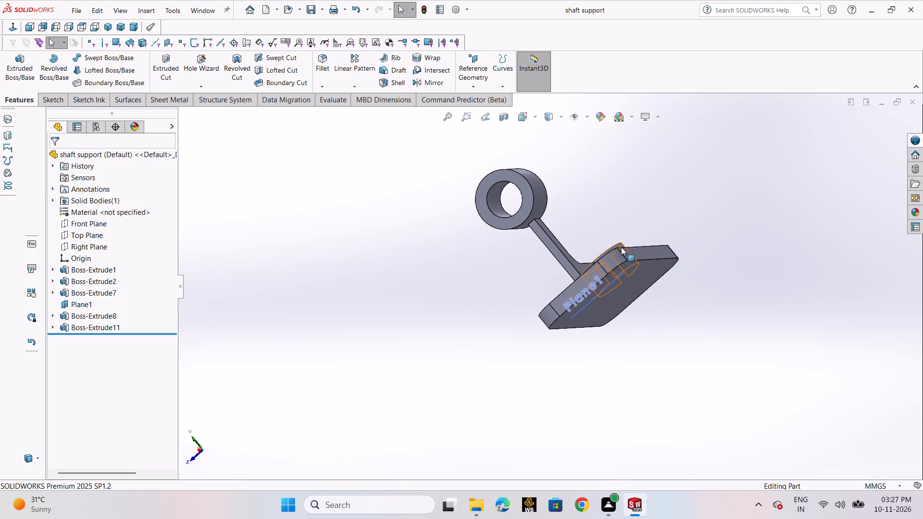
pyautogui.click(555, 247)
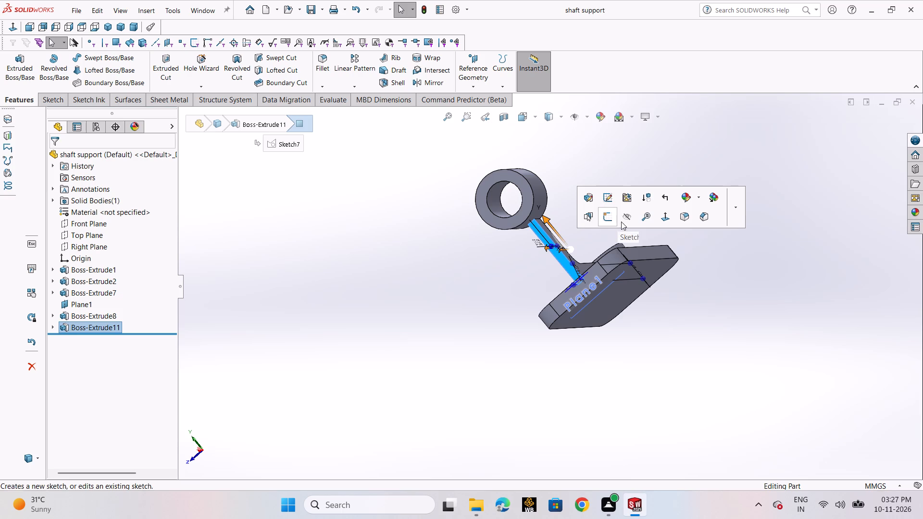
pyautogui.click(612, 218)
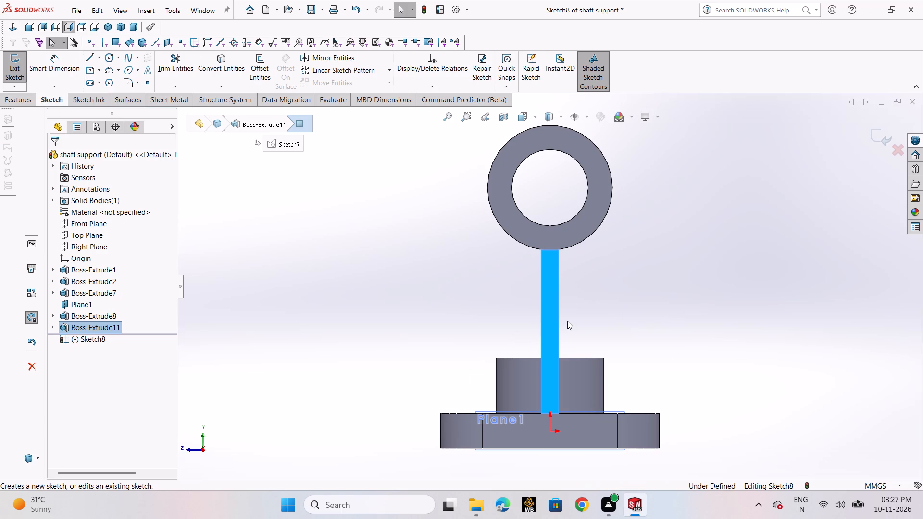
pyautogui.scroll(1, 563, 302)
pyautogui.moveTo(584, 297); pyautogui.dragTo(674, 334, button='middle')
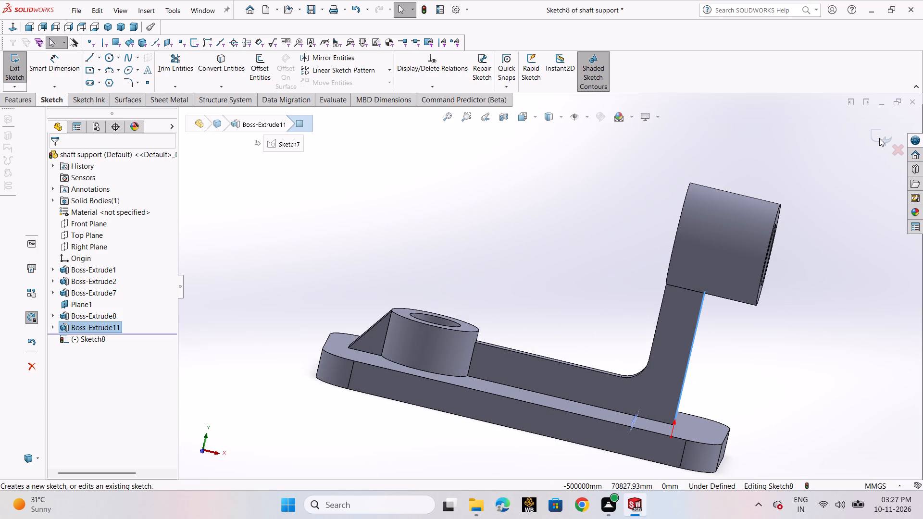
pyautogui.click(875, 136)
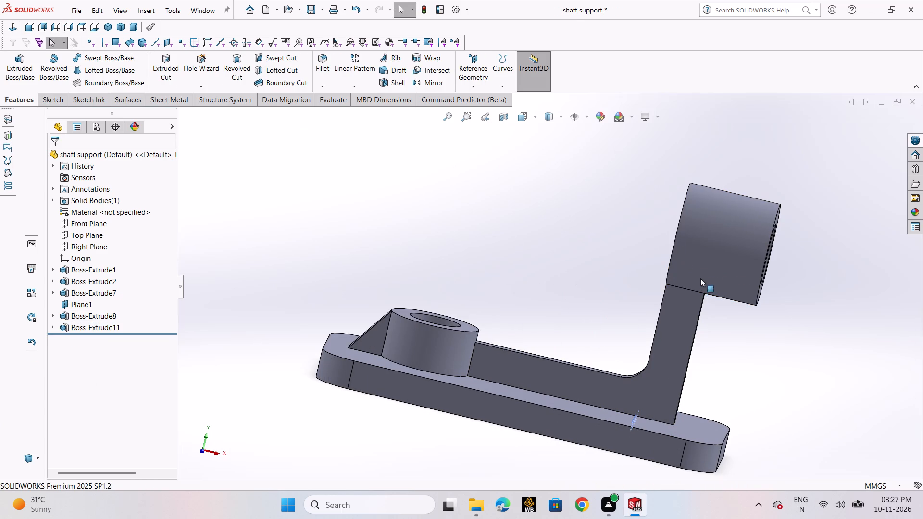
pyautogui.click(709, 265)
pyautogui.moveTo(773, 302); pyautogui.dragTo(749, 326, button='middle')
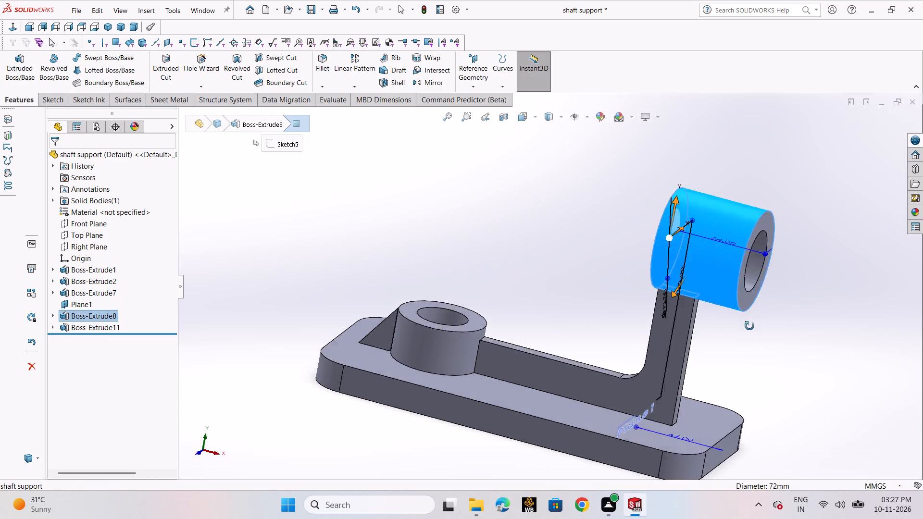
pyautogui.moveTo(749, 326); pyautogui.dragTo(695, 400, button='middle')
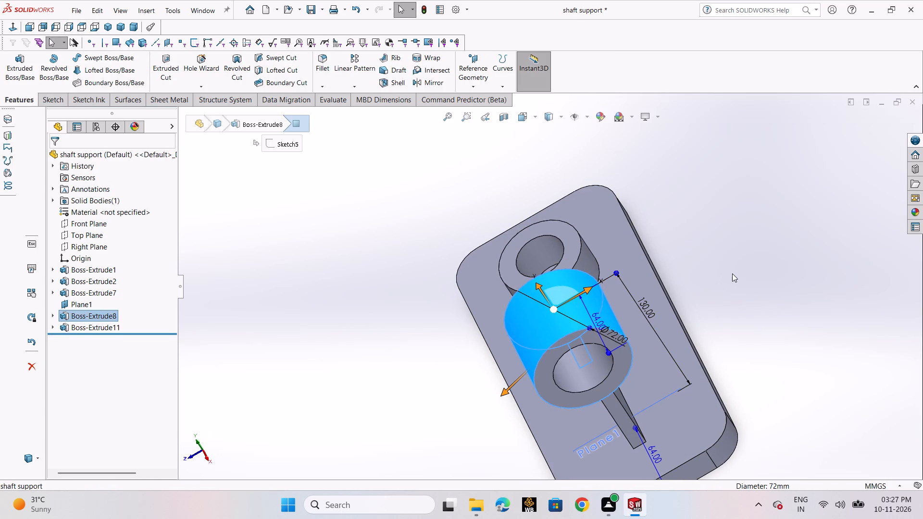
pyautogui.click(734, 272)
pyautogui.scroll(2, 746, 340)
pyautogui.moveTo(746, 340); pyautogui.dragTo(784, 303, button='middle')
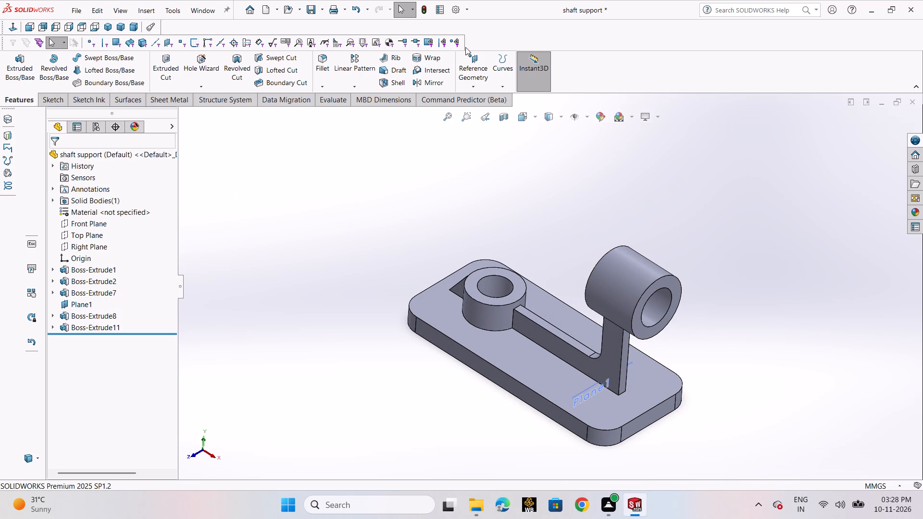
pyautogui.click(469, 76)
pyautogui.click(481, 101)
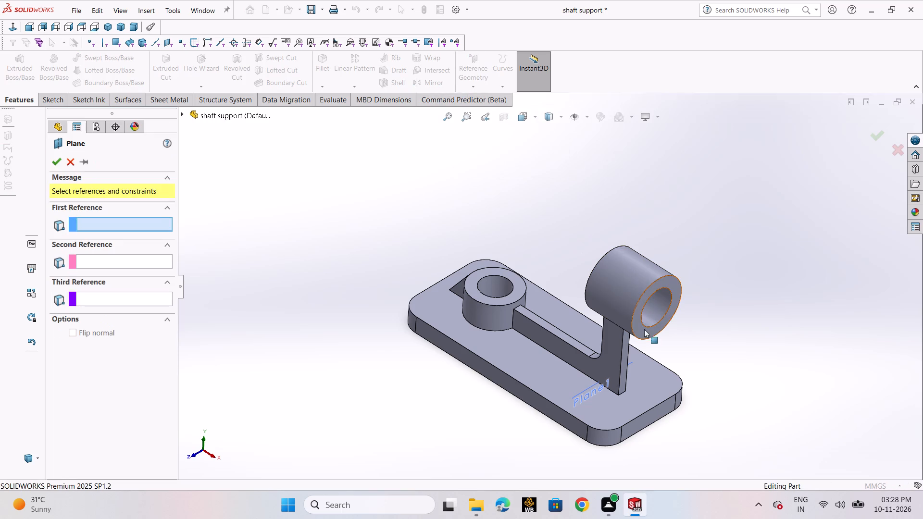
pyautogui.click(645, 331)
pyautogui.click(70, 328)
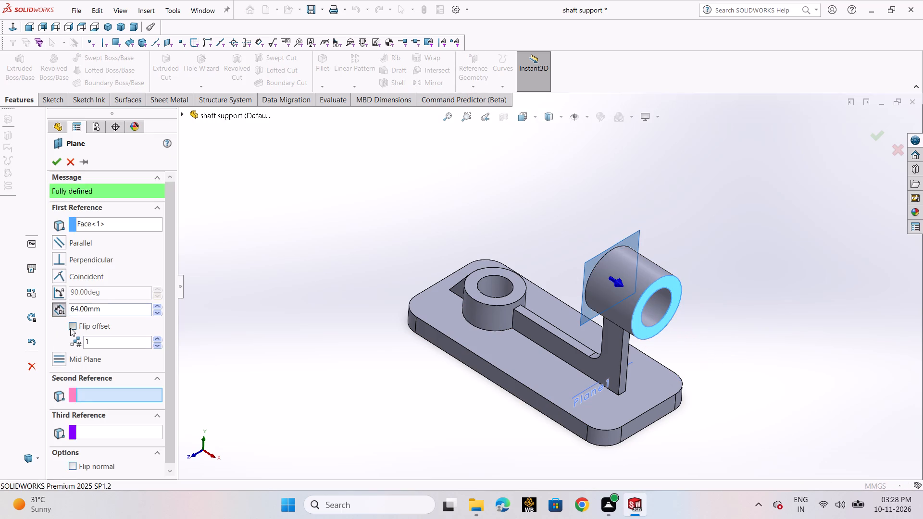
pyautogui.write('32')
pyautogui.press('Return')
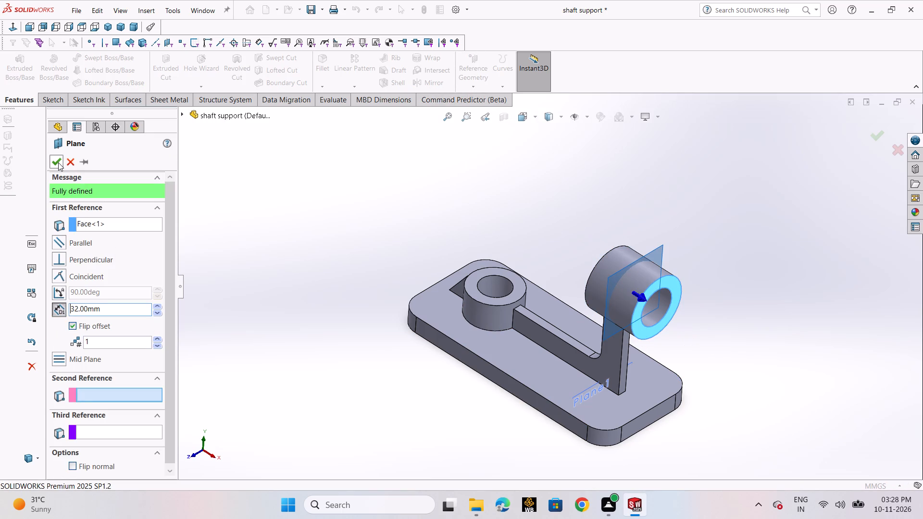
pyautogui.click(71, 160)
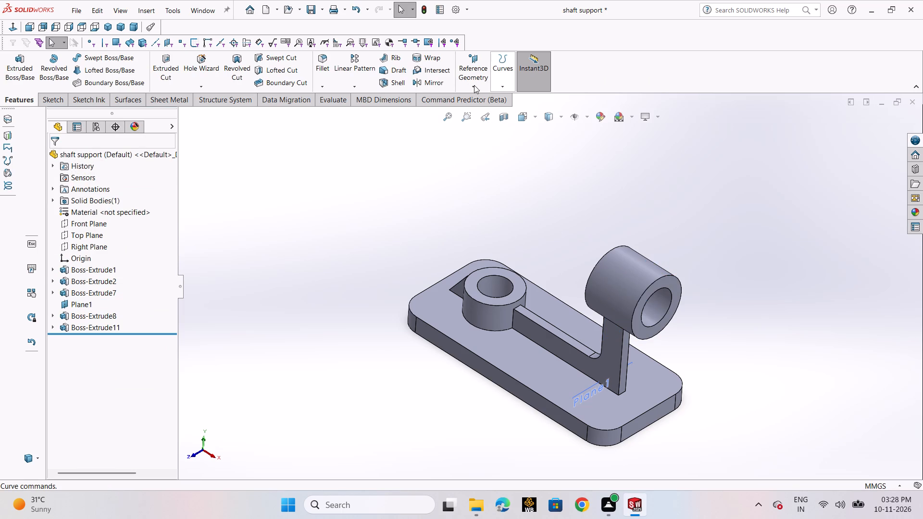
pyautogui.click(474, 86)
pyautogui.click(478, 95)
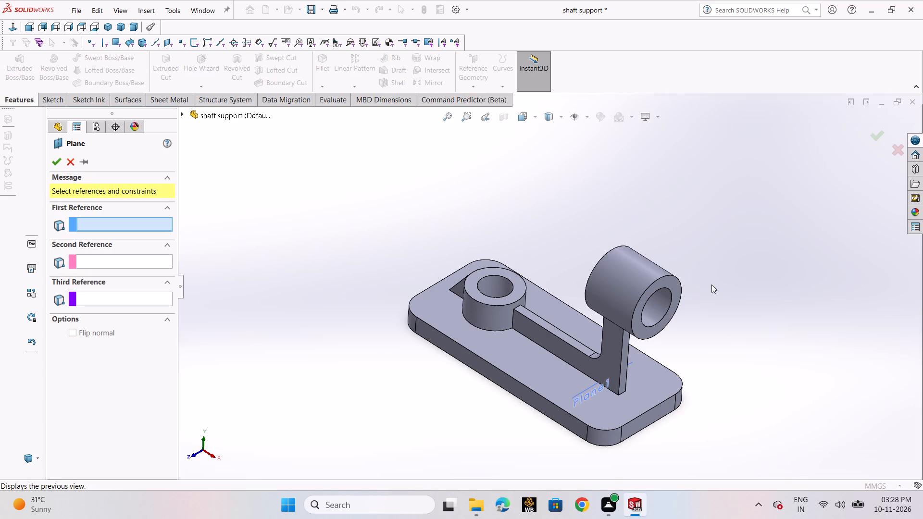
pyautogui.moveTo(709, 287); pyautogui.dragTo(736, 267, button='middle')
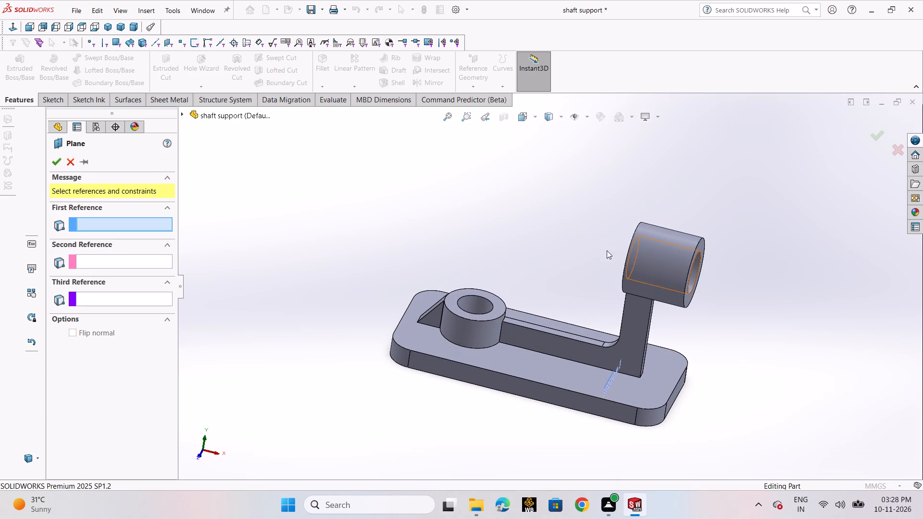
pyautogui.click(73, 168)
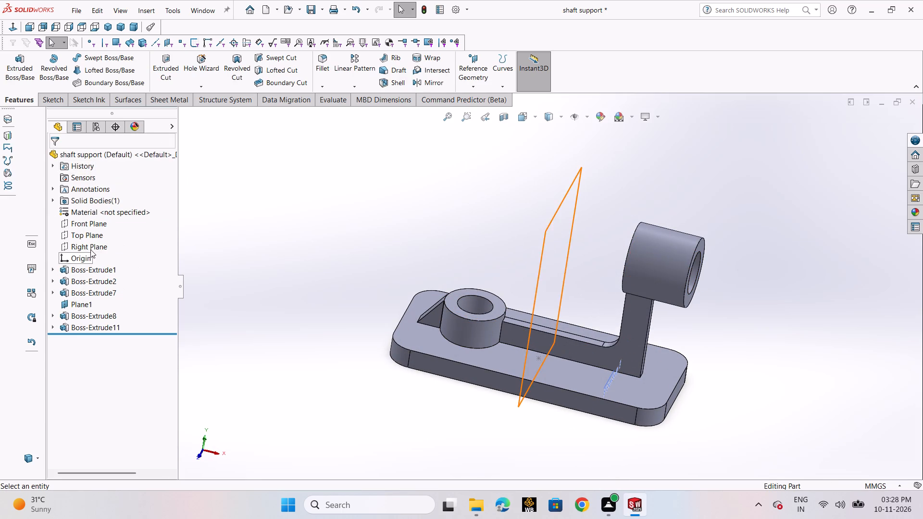
# Start a sketch on the Front Plane and draw a circle of about 14 mm radius inside the elevated cylinder's outline, level with its axis.
pyautogui.click(94, 228)
pyautogui.click(110, 206)
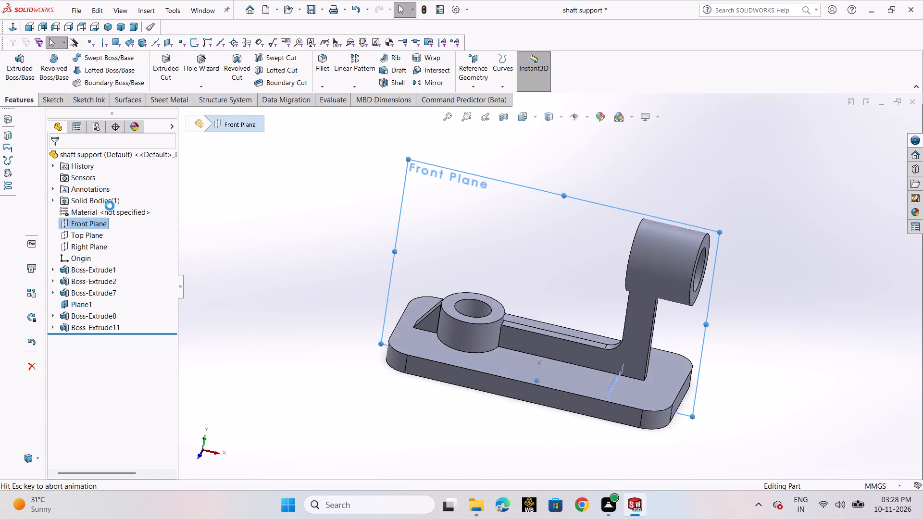
pyautogui.scroll(3, 703, 210)
pyautogui.scroll(-3, 704, 211)
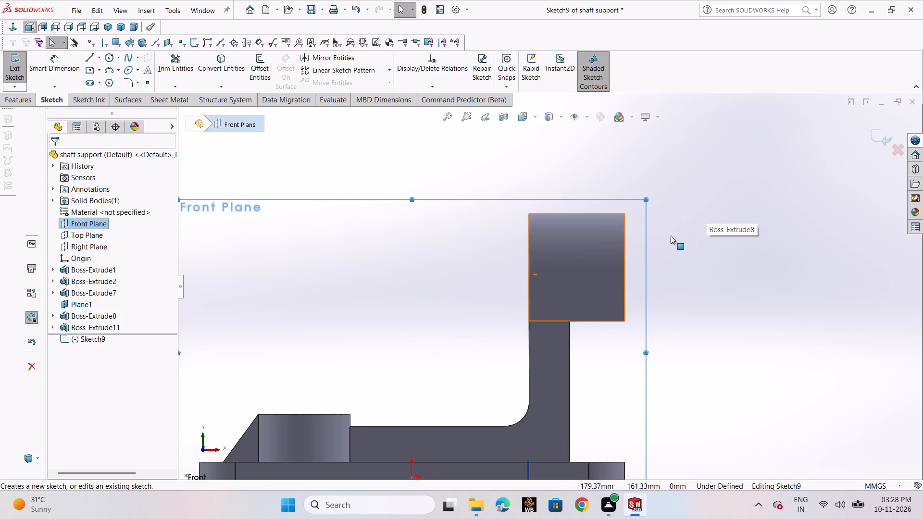
pyautogui.click(103, 59)
pyautogui.click(113, 70)
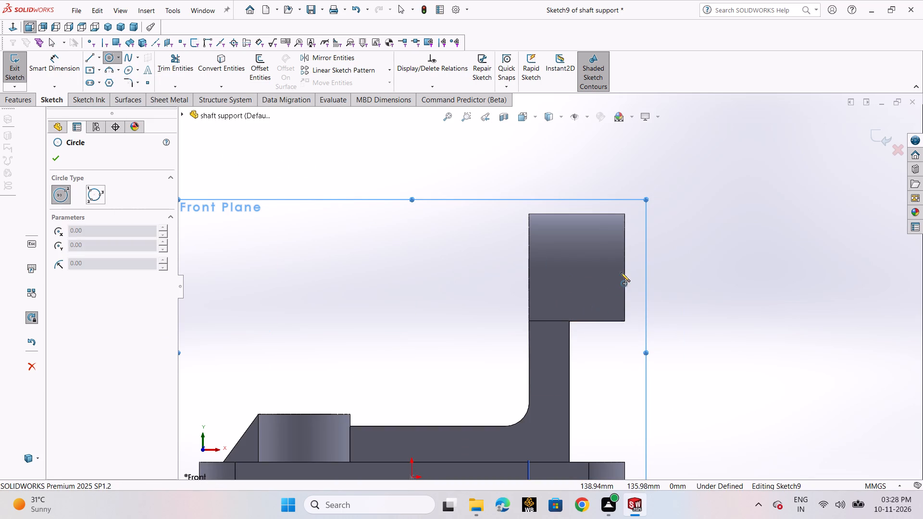
pyautogui.click(581, 270)
pyautogui.click(589, 287)
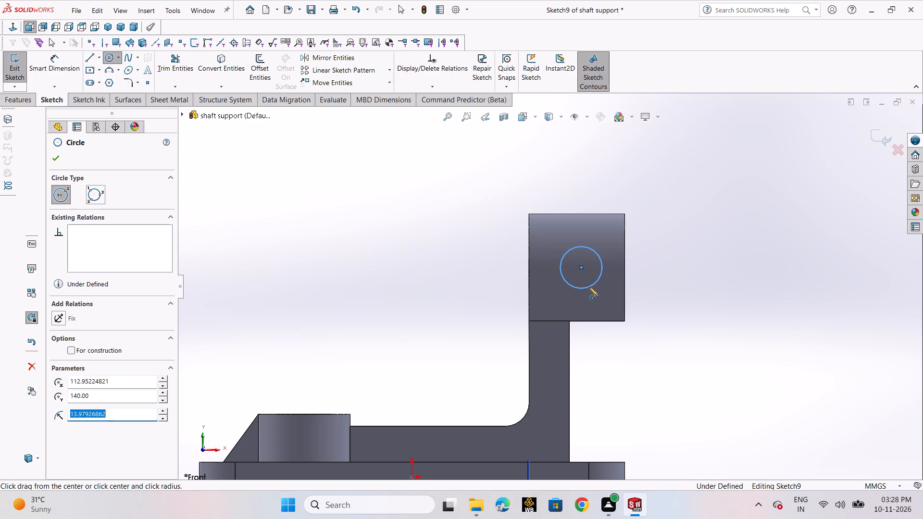
pyautogui.rightClick(589, 287)
pyautogui.click(602, 293)
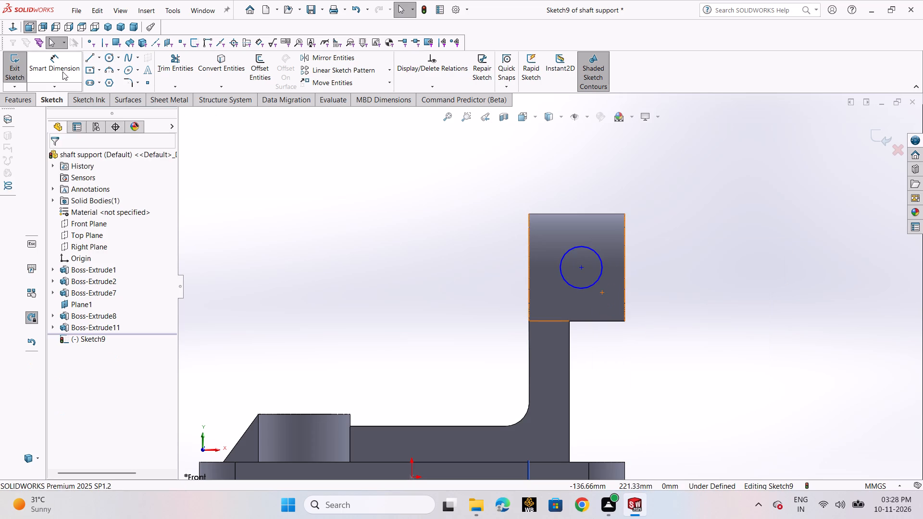
# Dimension the circle's centre 32 mm from the elevated cylinder's outer end edge.
pyautogui.click(62, 72)
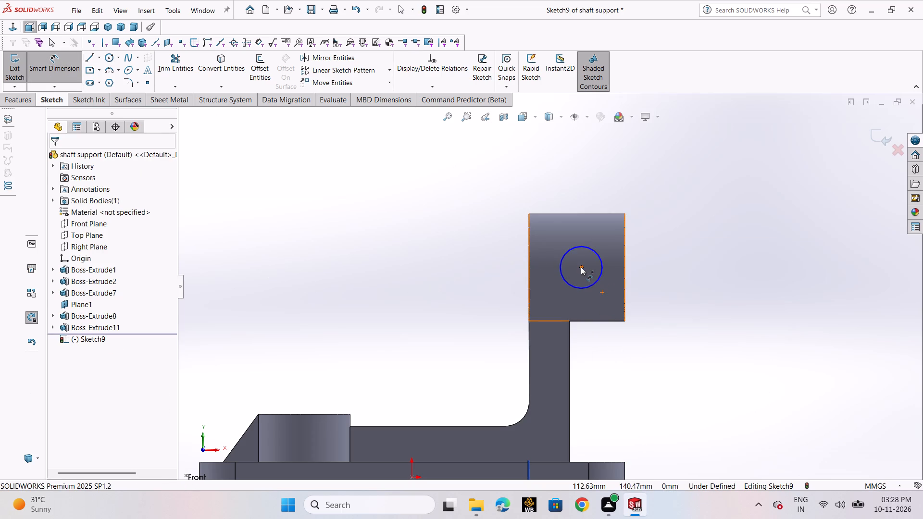
pyautogui.click(581, 267)
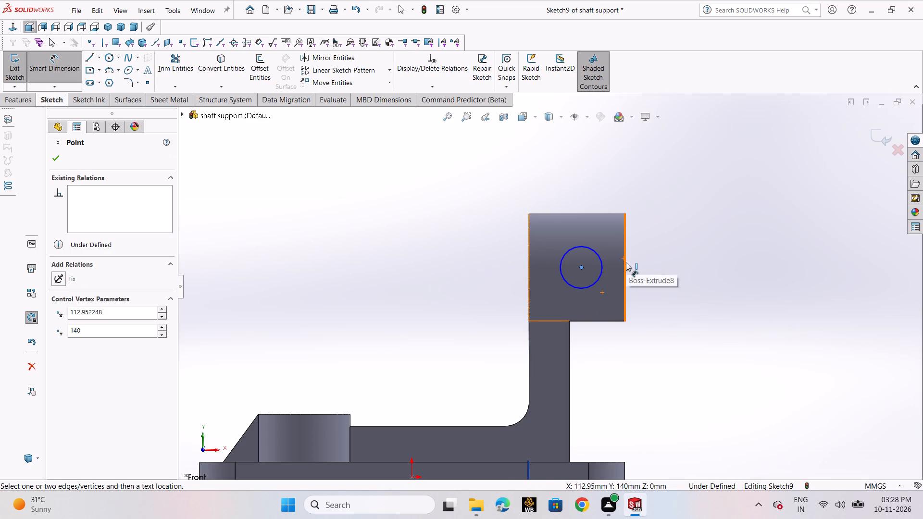
pyautogui.click(626, 262)
pyautogui.click(626, 352)
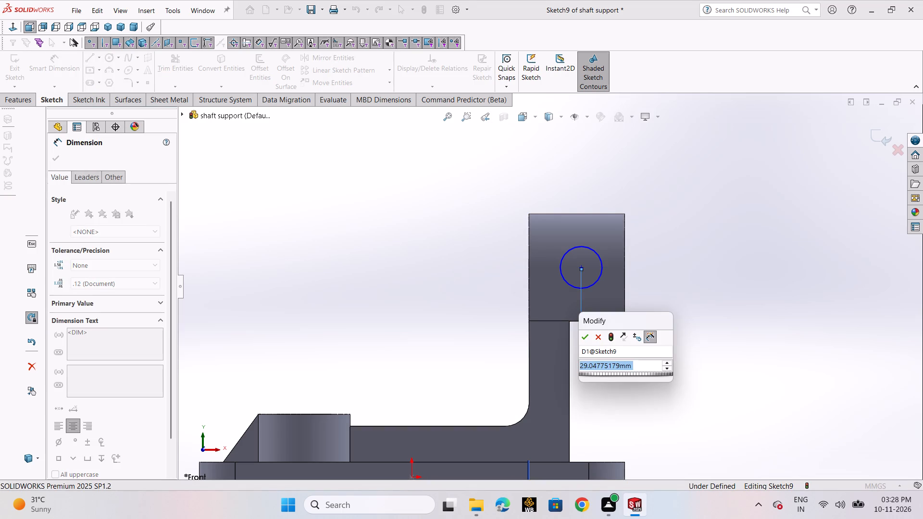
pyautogui.write('32')
pyautogui.press('Return')
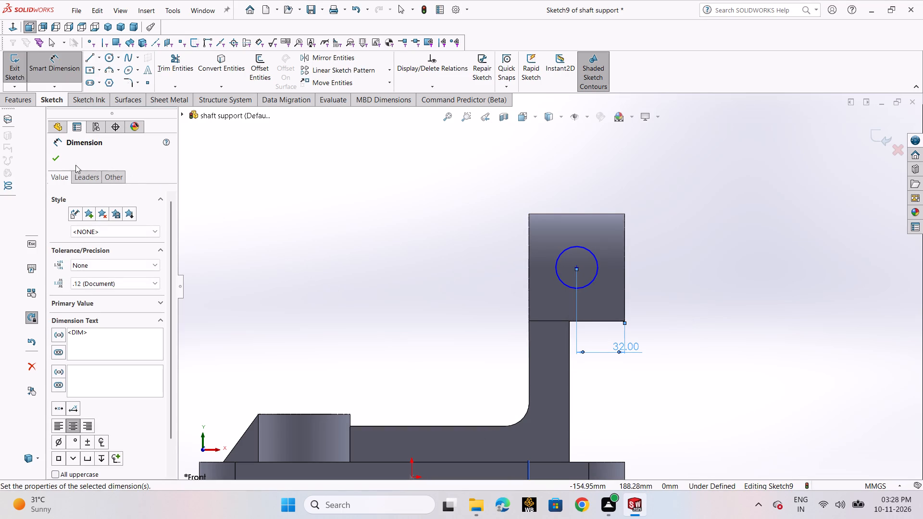
pyautogui.click(54, 160)
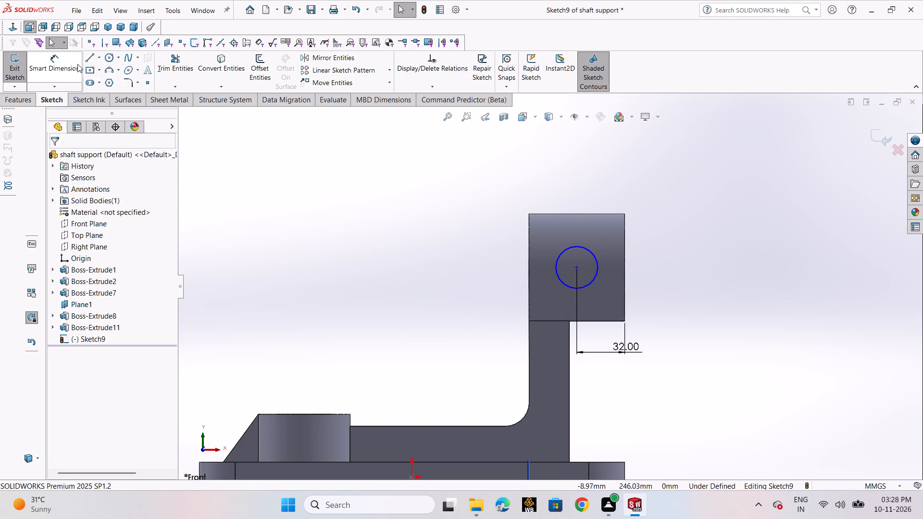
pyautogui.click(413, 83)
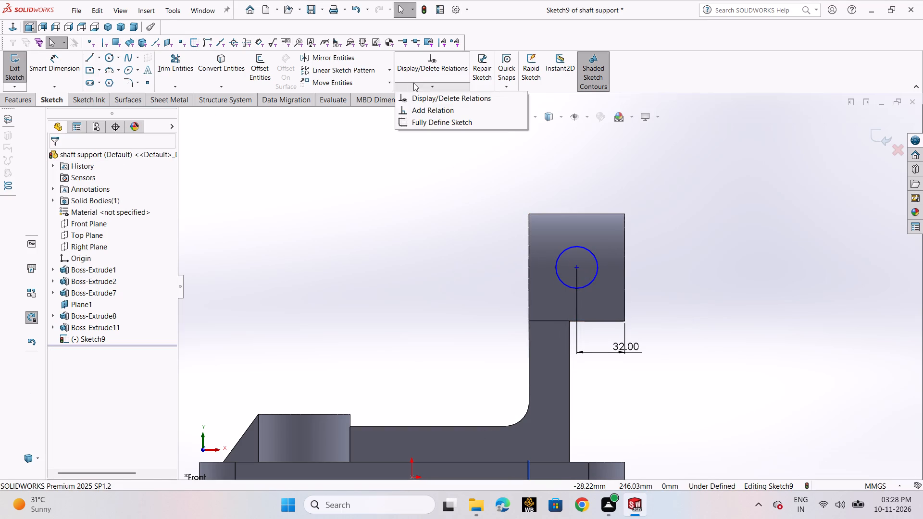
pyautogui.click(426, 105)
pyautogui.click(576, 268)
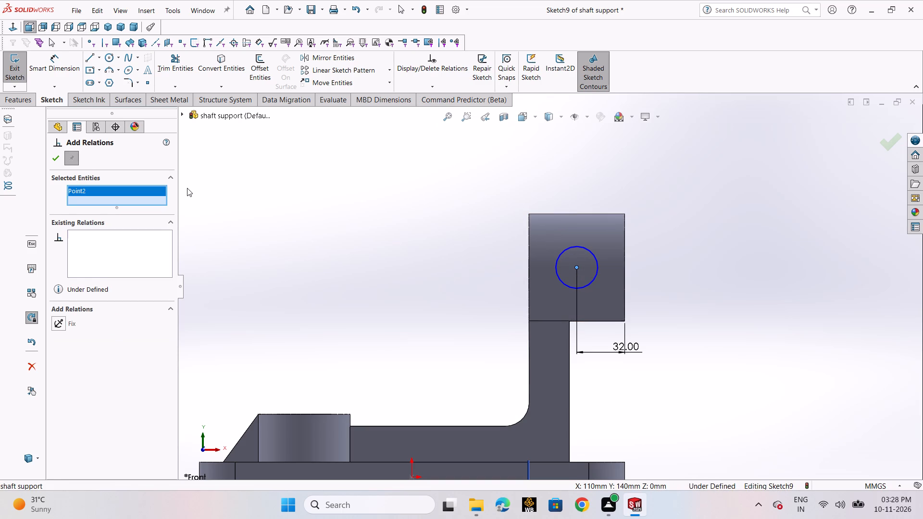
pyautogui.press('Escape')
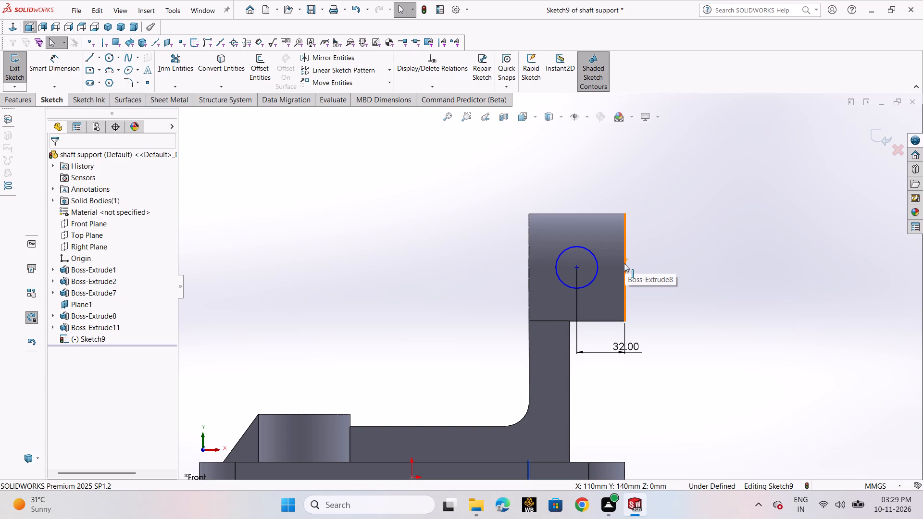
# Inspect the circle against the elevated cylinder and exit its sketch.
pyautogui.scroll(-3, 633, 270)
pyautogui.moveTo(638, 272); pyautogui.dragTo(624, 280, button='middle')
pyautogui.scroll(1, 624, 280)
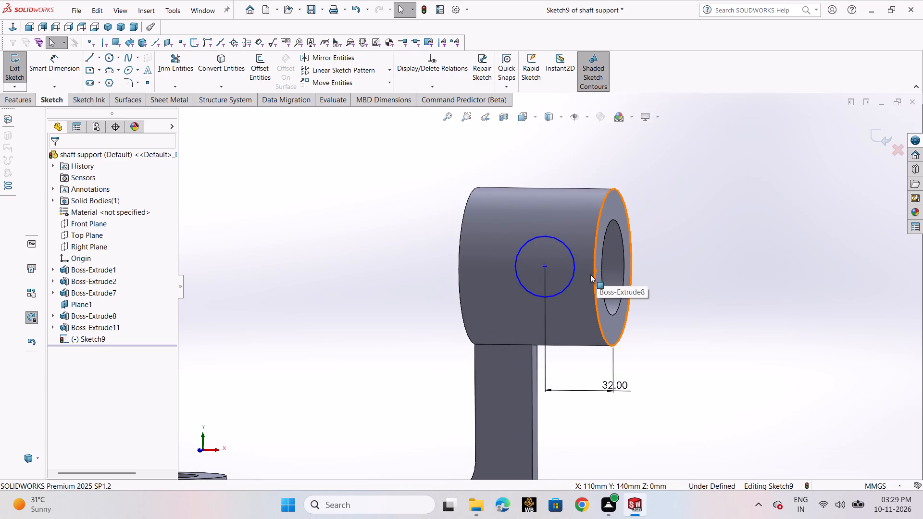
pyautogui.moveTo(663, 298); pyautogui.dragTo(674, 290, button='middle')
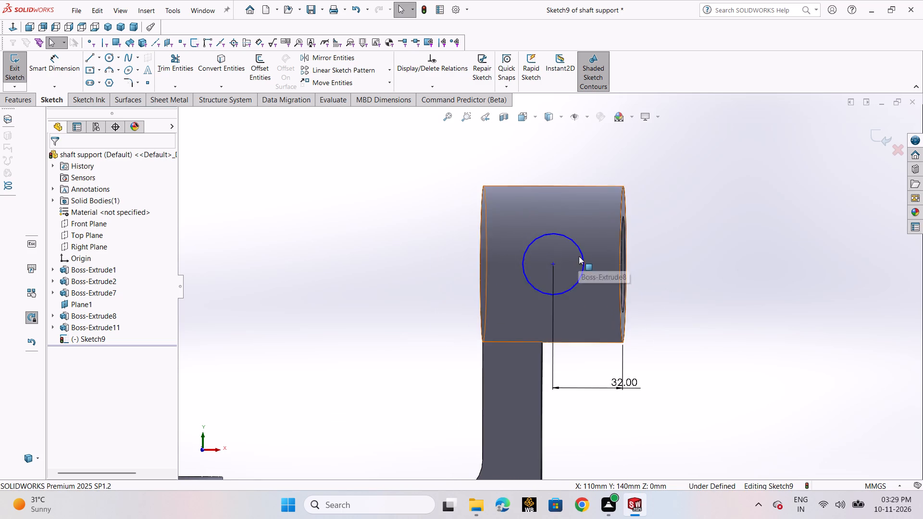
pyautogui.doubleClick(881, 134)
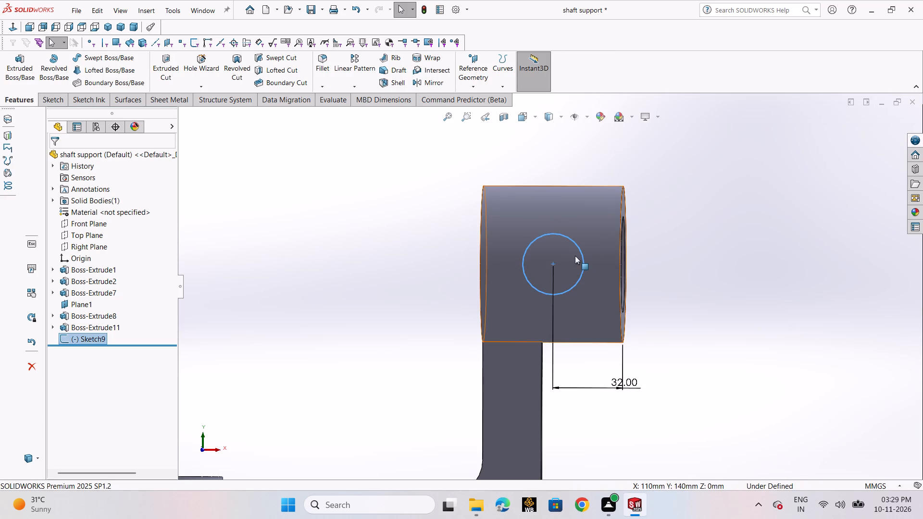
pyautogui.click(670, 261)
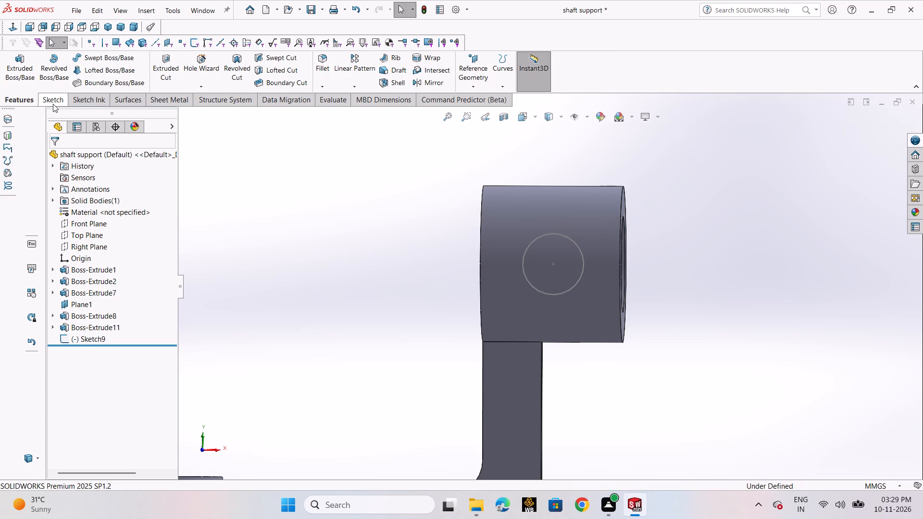
# Reopen the sketch on the elevated cylinder and draw a second circle of about 18.6 mm radius concentric with the existing one.
pyautogui.click(53, 104)
pyautogui.click(109, 62)
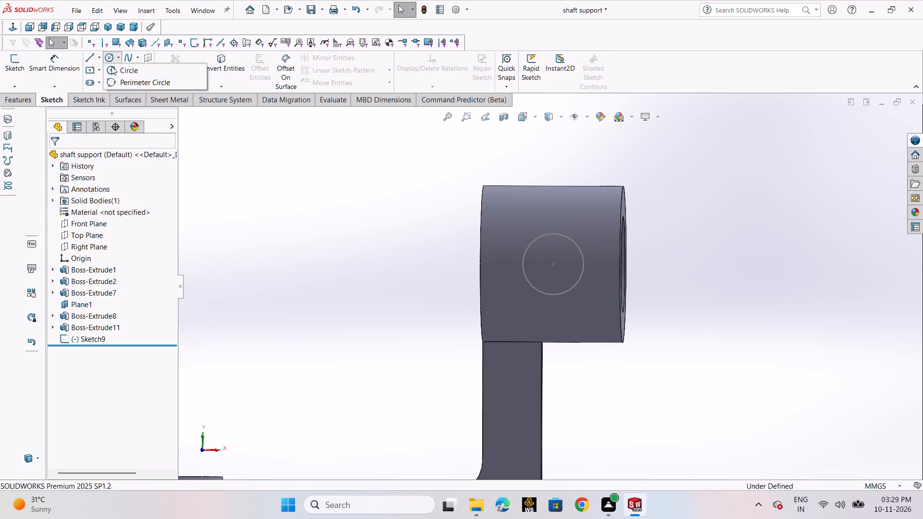
pyautogui.click(117, 72)
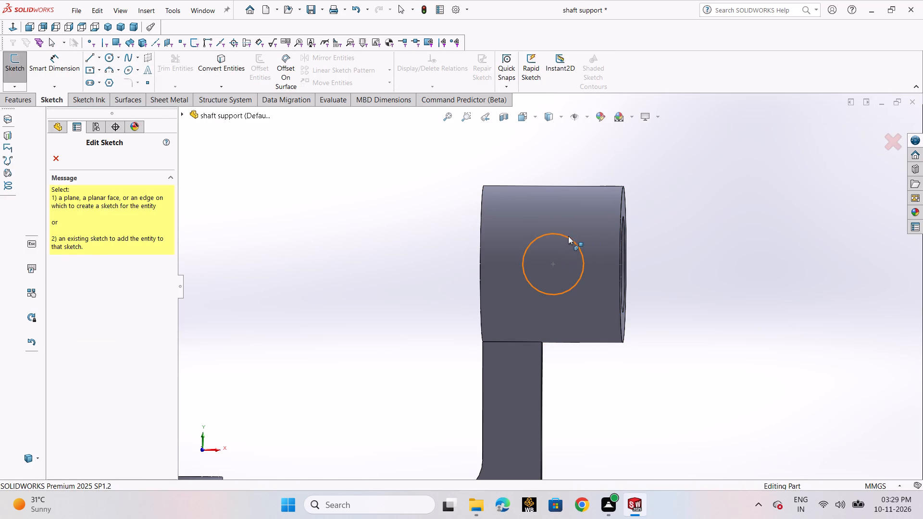
pyautogui.doubleClick(568, 236)
pyautogui.scroll(-3, 718, 209)
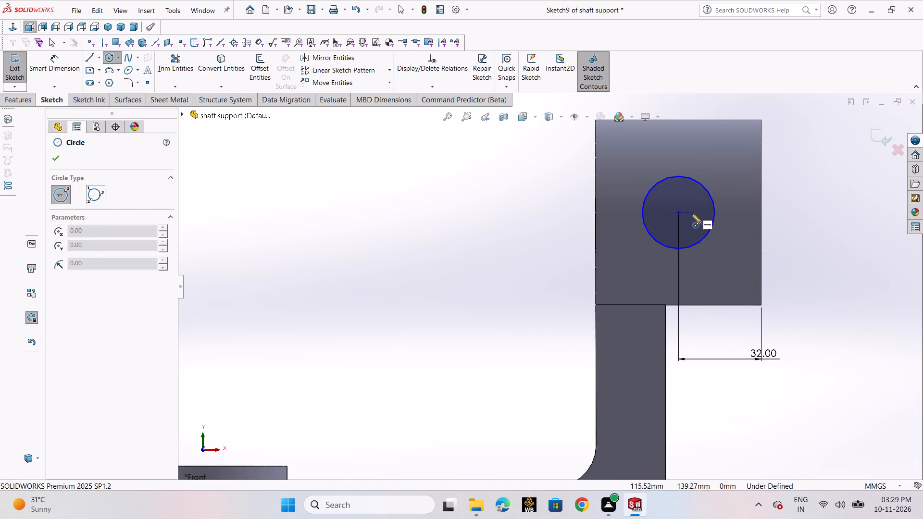
pyautogui.click(678, 214)
pyautogui.click(712, 247)
pyautogui.rightClick(712, 247)
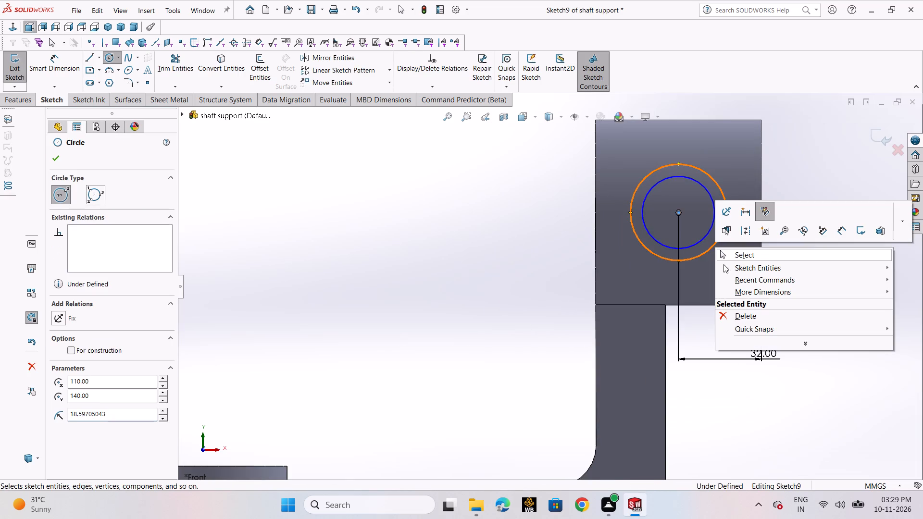
pyautogui.click(733, 258)
# Dimension the inner circle's diameter as 10 mm.
pyautogui.click(70, 74)
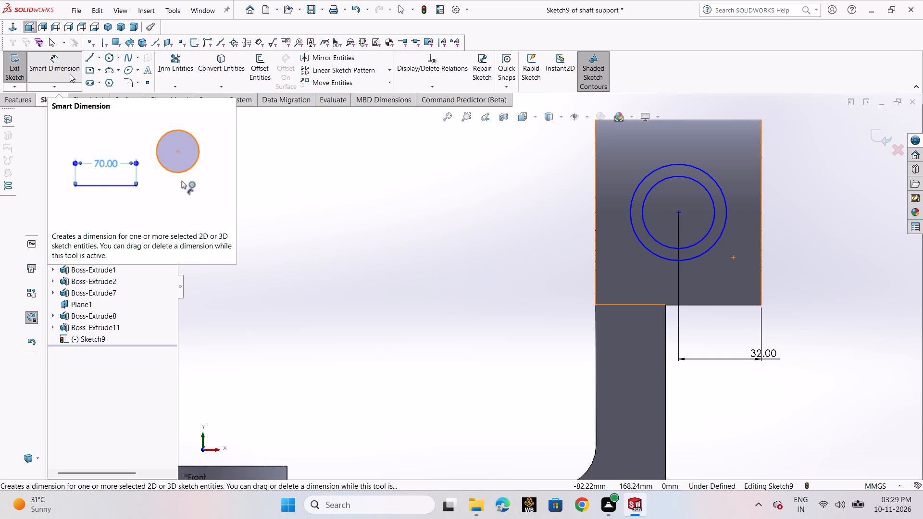
pyautogui.click(645, 224)
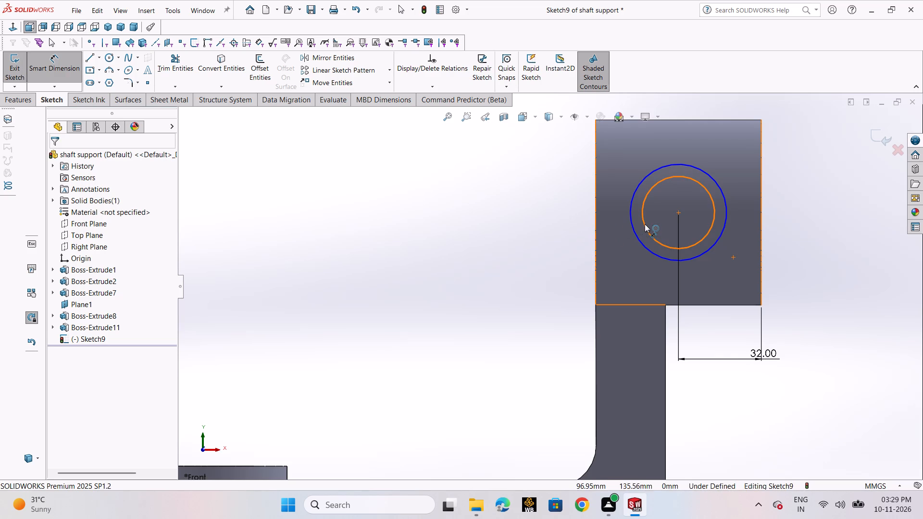
pyautogui.click(497, 235)
pyautogui.write('10')
pyautogui.press('Return')
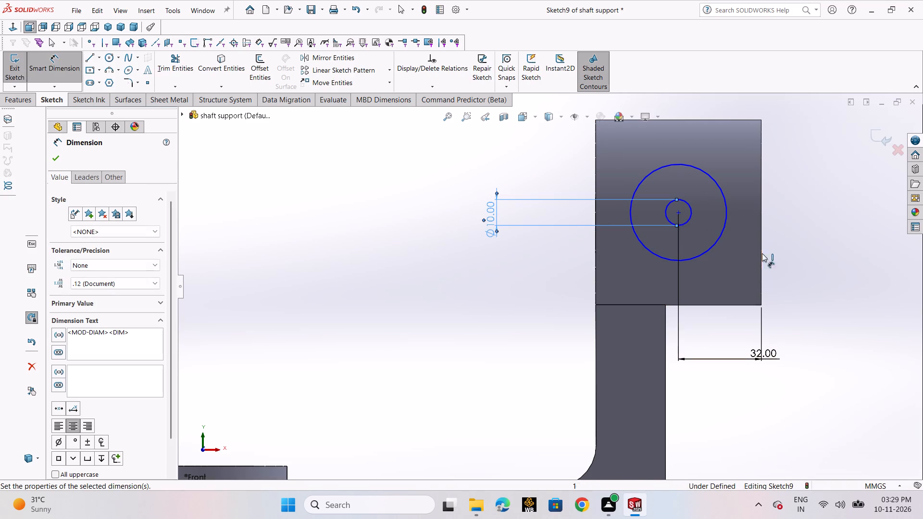
# Dimension the outer concentric circle's diameter as 29 mm.
pyautogui.click(700, 256)
pyautogui.click(418, 303)
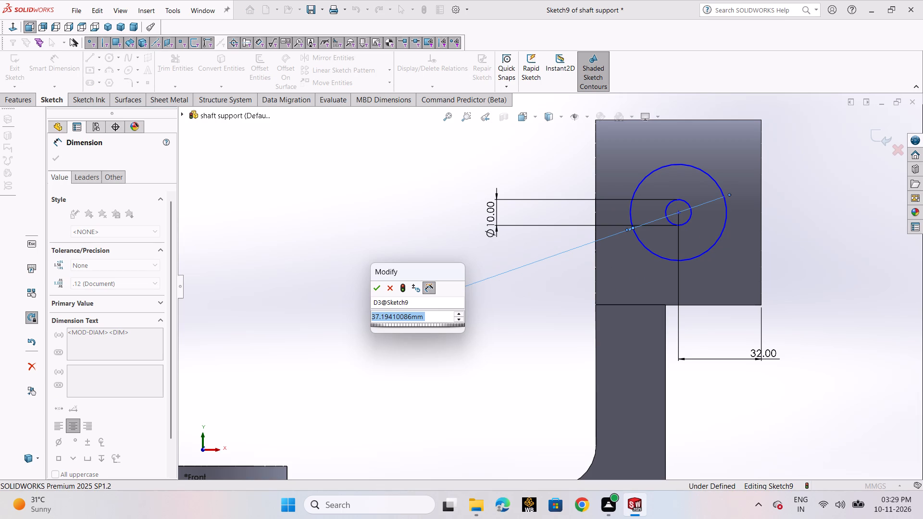
pyautogui.write('29')
pyautogui.press('Return')
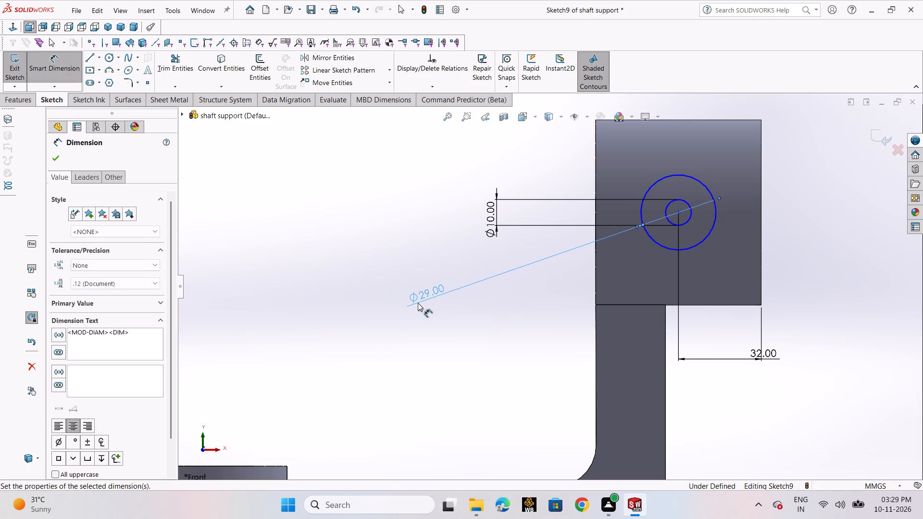
pyautogui.click(54, 156)
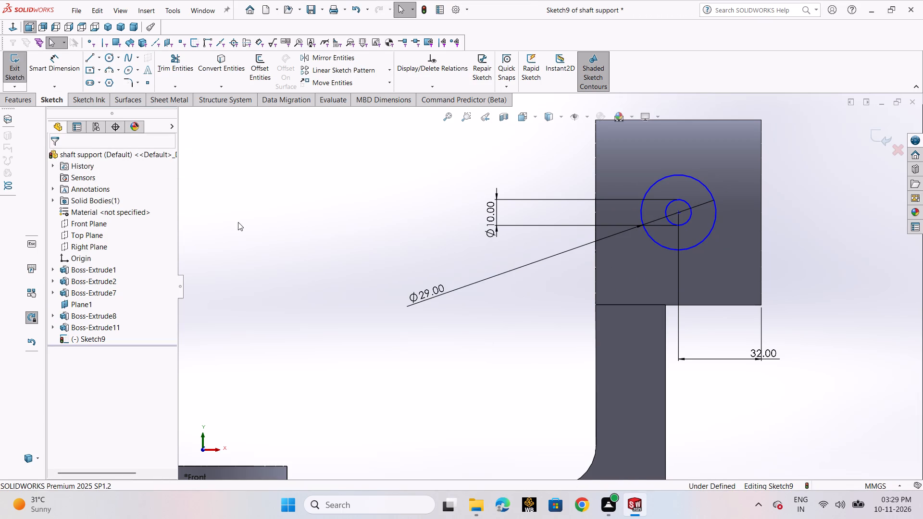
pyautogui.click(269, 223)
# Dimension the circles' centre 36 mm below the elevated cylinder's top edge.
pyautogui.scroll(2, 276, 223)
pyautogui.scroll(2, 628, 303)
pyautogui.scroll(-1, 699, 274)
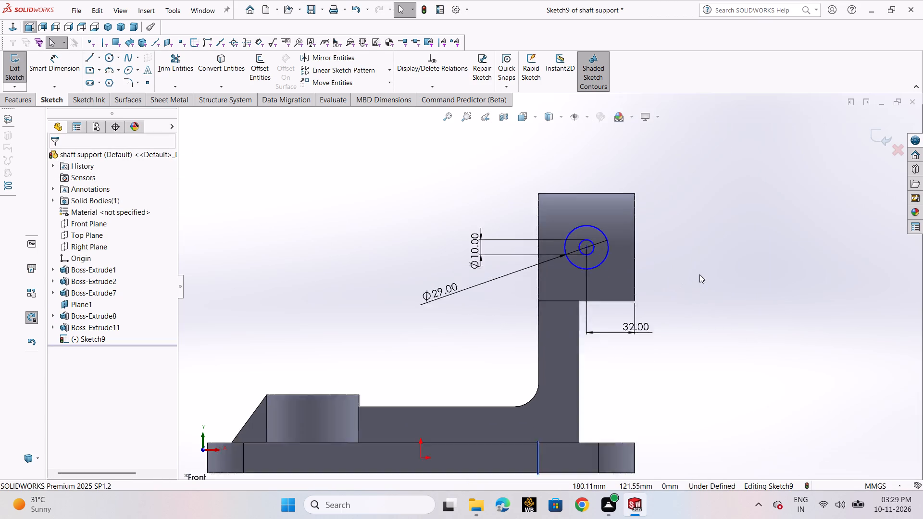
pyautogui.scroll(-1, 699, 274)
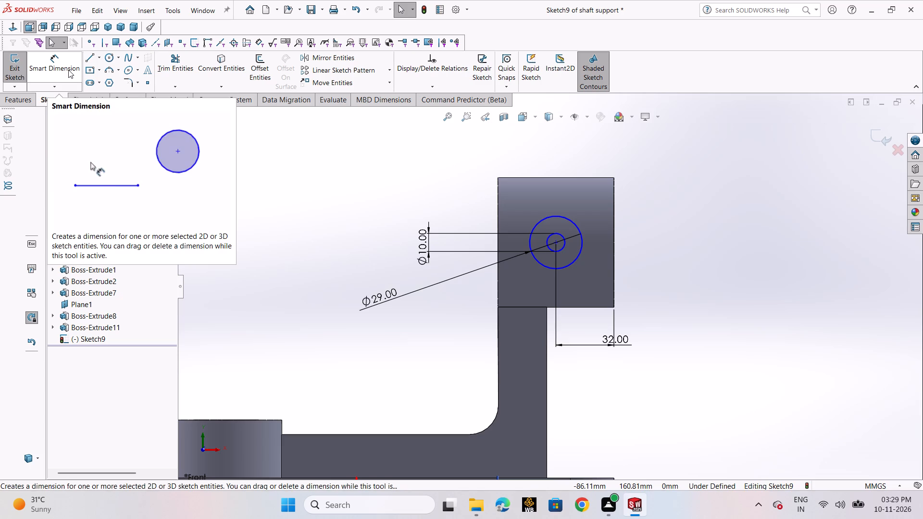
pyautogui.click(68, 64)
pyautogui.click(556, 243)
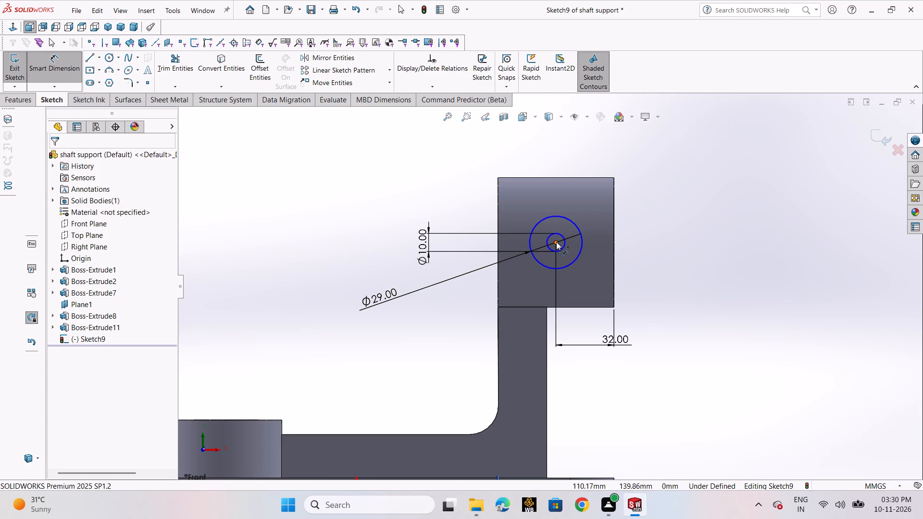
pyautogui.click(574, 176)
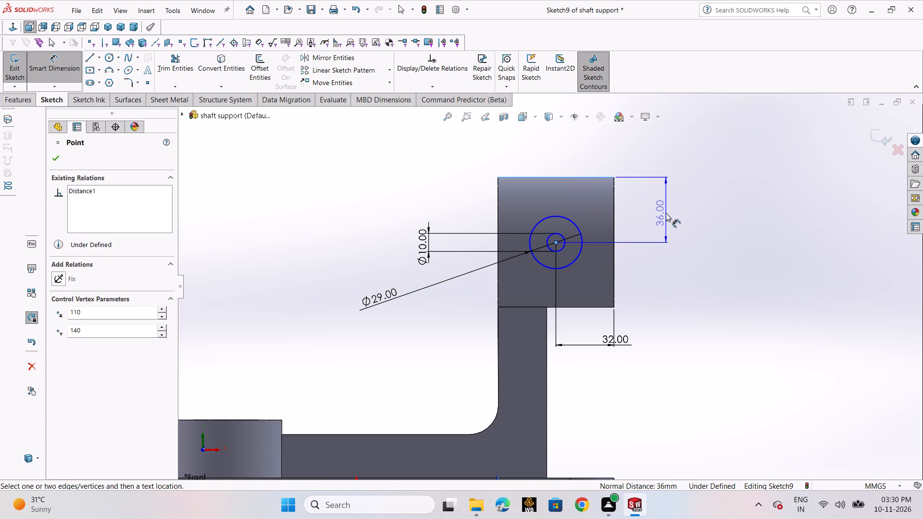
pyautogui.click(666, 217)
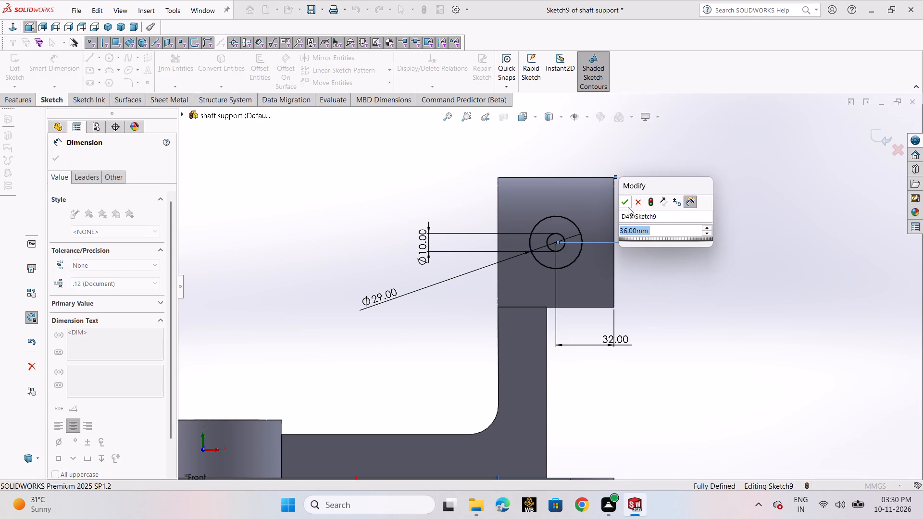
pyautogui.click(627, 204)
pyautogui.click(686, 262)
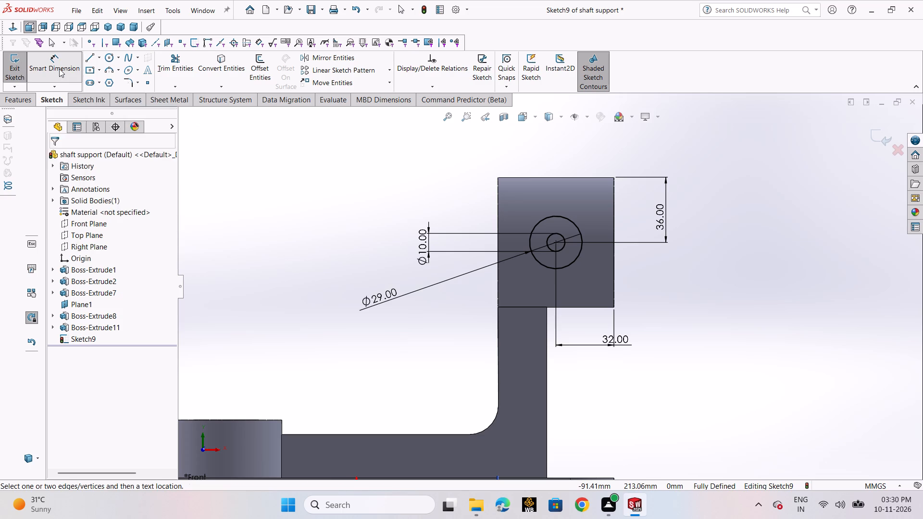
# Check the elevated cylinder's full height with a trial dimension, without placing it.
pyautogui.click(602, 176)
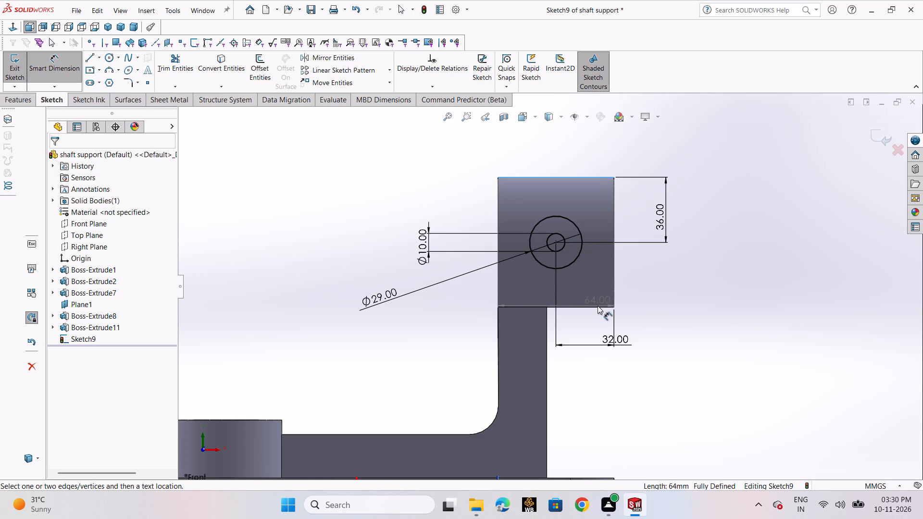
pyautogui.click(601, 306)
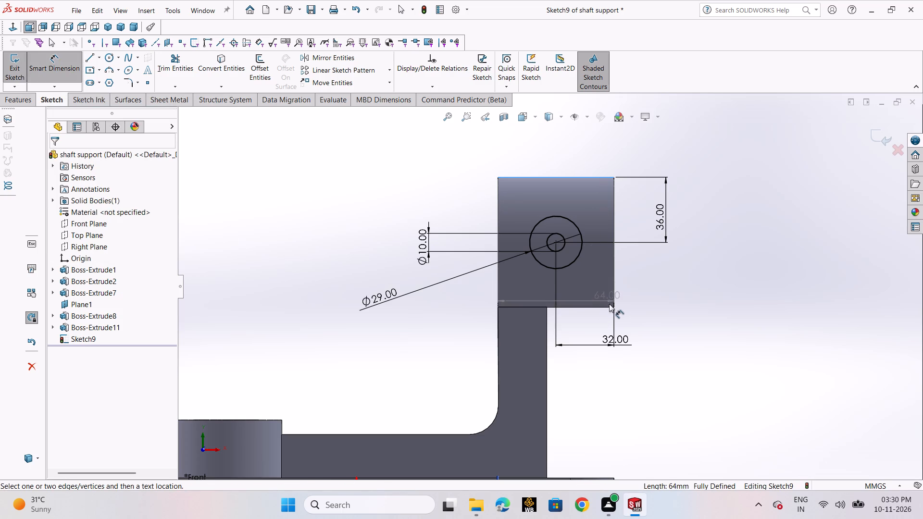
pyautogui.click(614, 306)
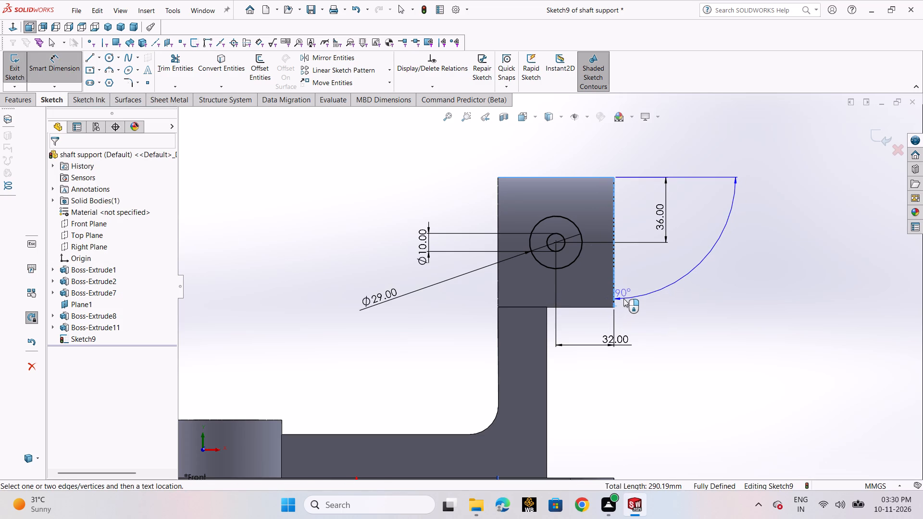
pyautogui.press('Escape')
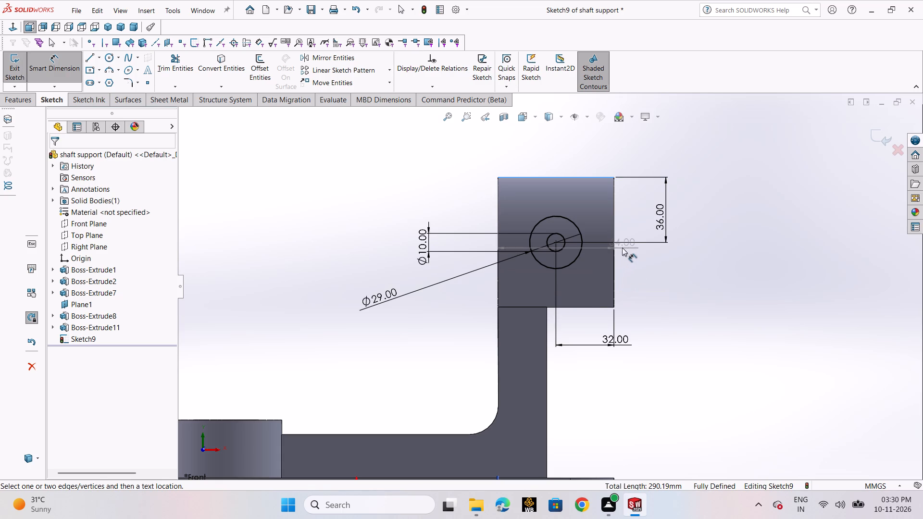
pyautogui.press('Escape')
pyautogui.click(612, 274)
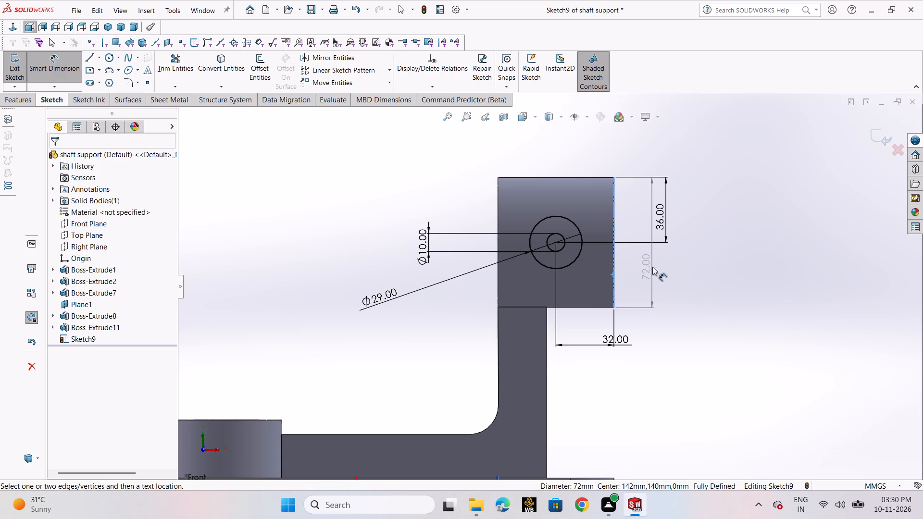
pyautogui.press('Escape')
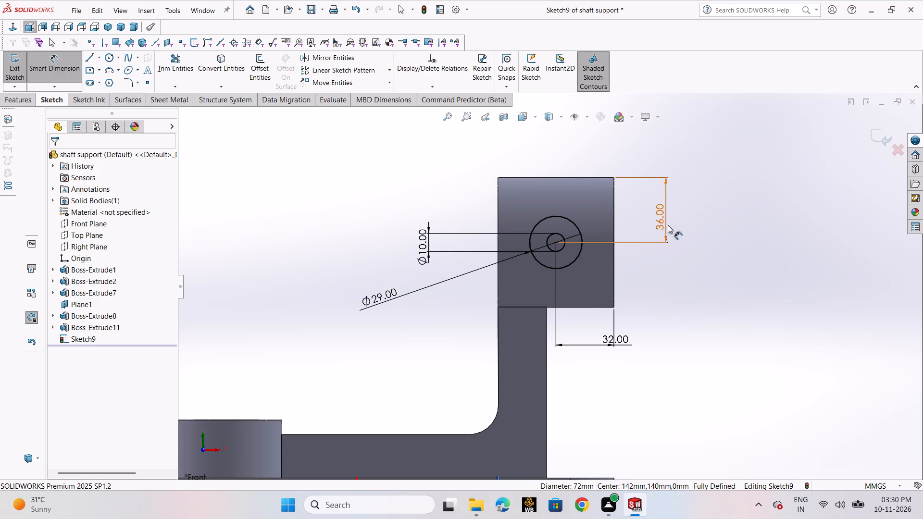
# Set the vertical distance from the cylinder's top edge to the circles' centre to 72/2 and exit the sketch.
pyautogui.doubleClick(666, 223)
pyautogui.write('72/2')
pyautogui.press('Return')
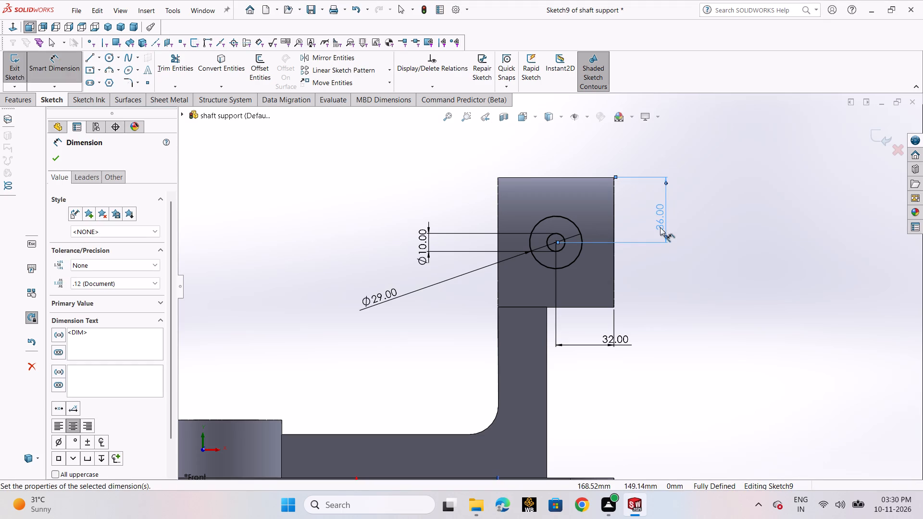
pyautogui.click(62, 161)
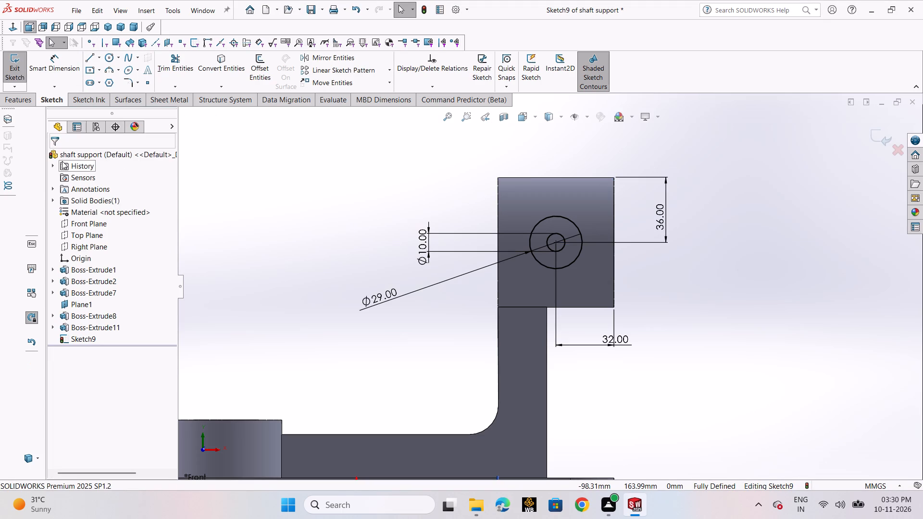
pyautogui.click(883, 142)
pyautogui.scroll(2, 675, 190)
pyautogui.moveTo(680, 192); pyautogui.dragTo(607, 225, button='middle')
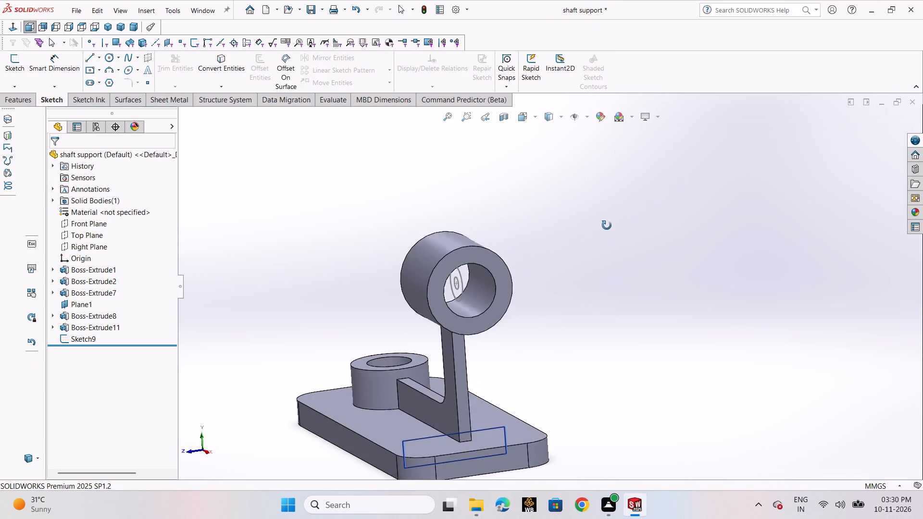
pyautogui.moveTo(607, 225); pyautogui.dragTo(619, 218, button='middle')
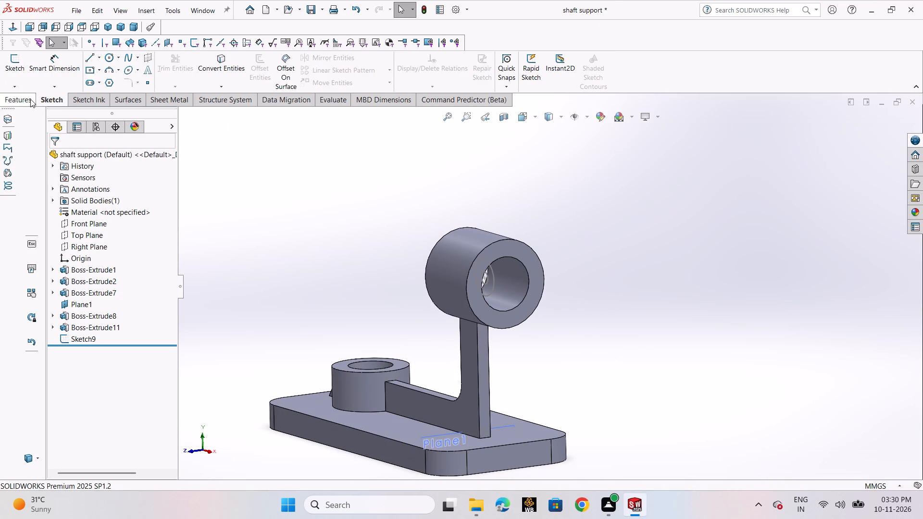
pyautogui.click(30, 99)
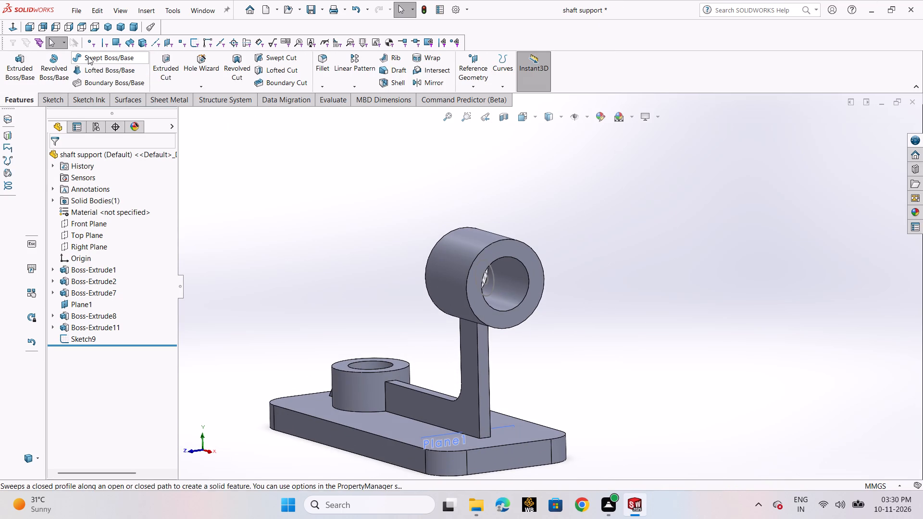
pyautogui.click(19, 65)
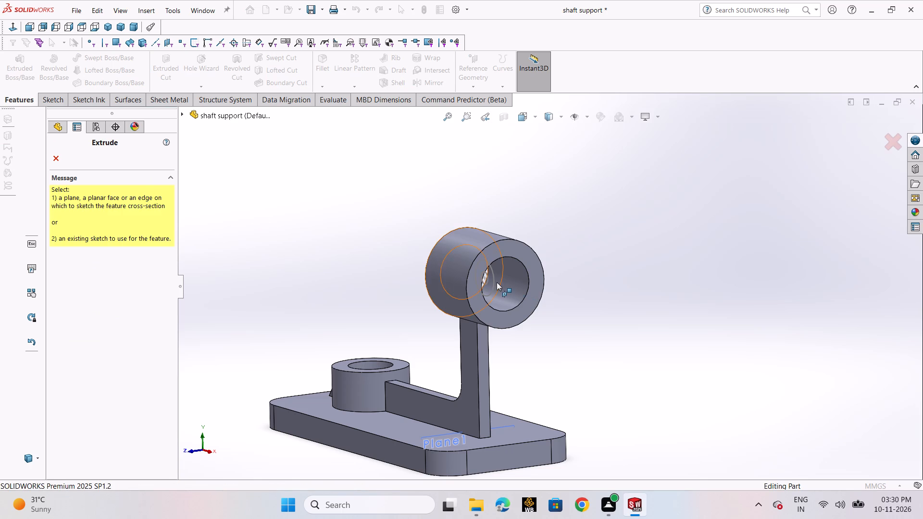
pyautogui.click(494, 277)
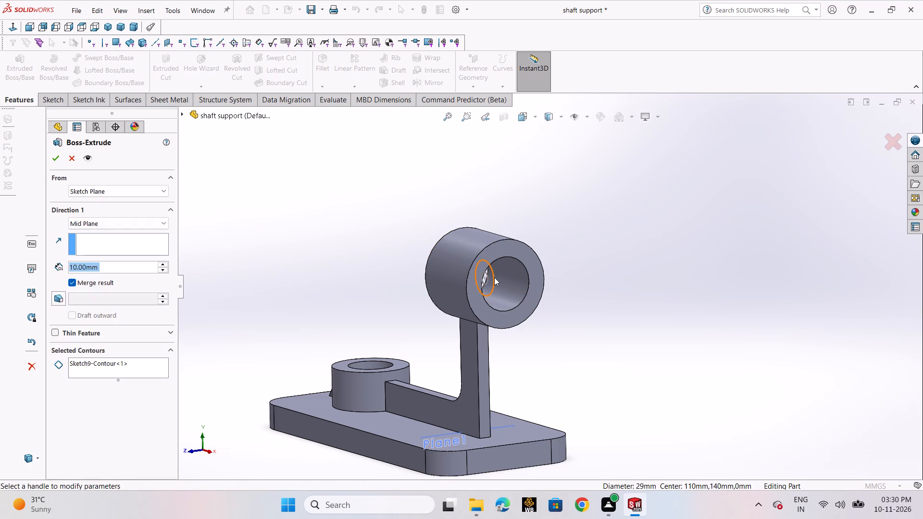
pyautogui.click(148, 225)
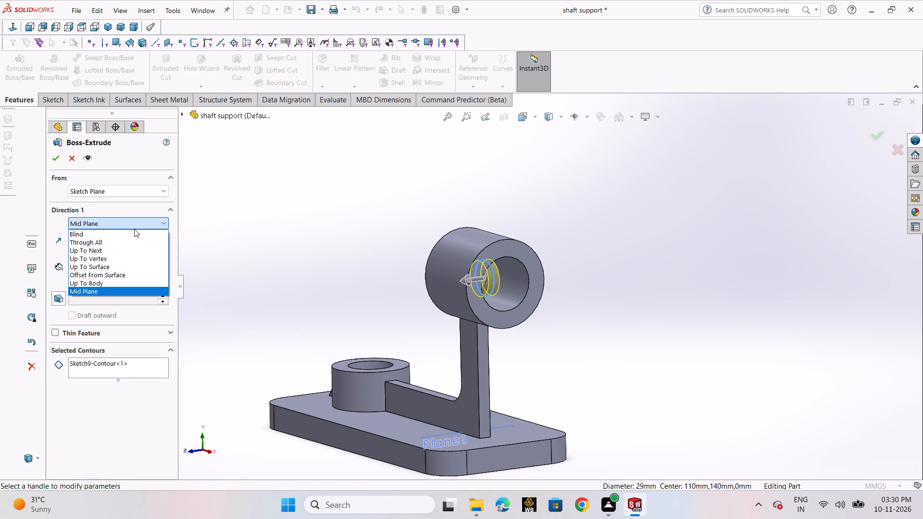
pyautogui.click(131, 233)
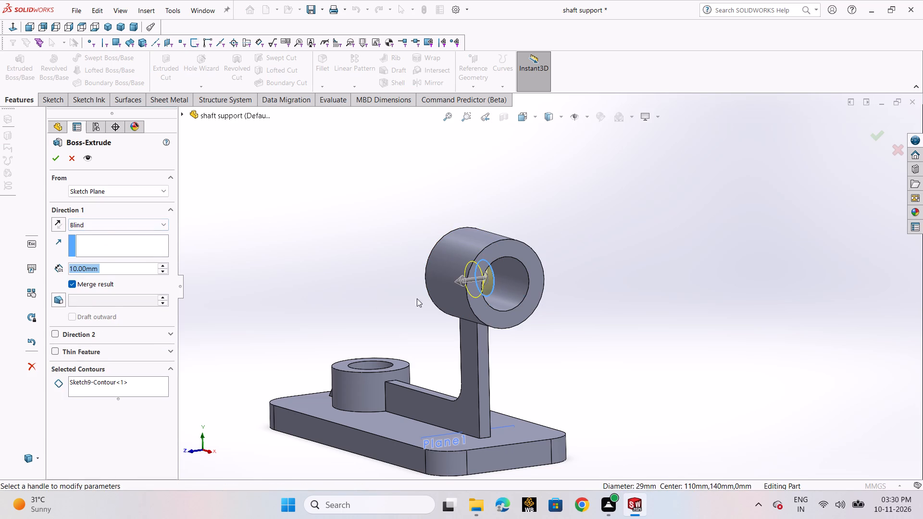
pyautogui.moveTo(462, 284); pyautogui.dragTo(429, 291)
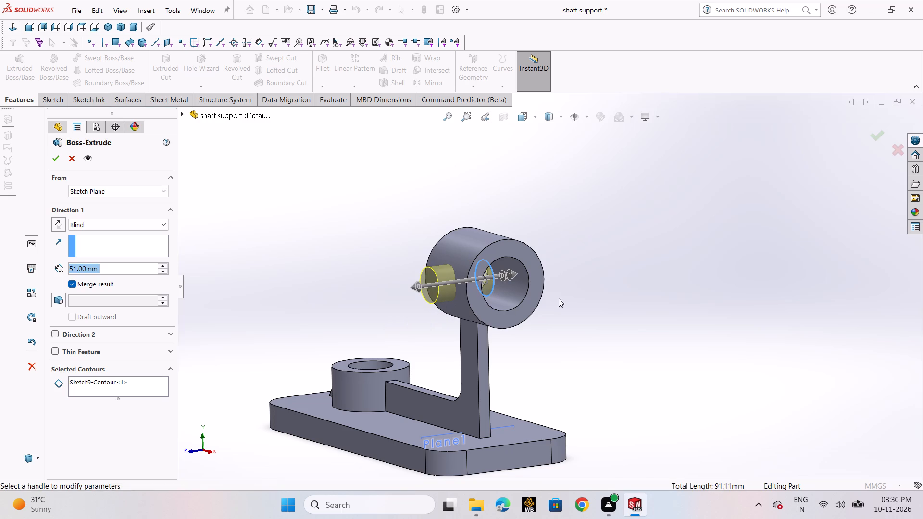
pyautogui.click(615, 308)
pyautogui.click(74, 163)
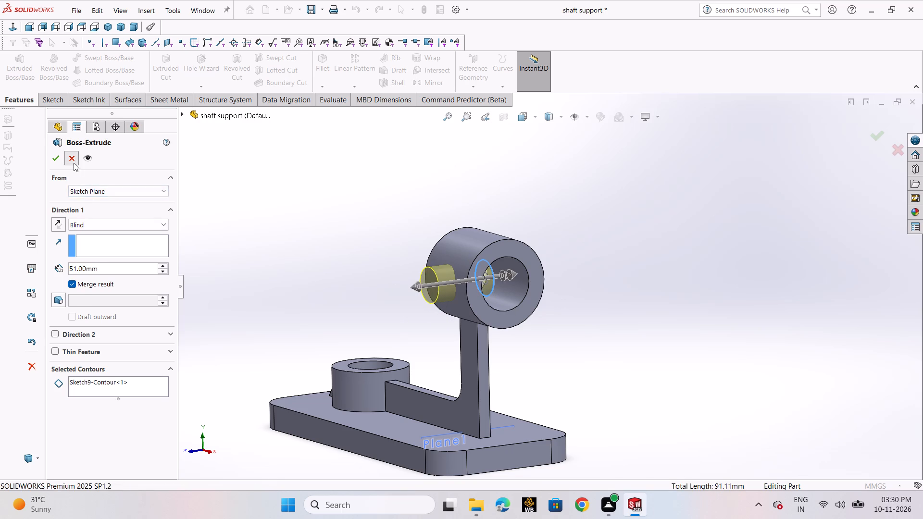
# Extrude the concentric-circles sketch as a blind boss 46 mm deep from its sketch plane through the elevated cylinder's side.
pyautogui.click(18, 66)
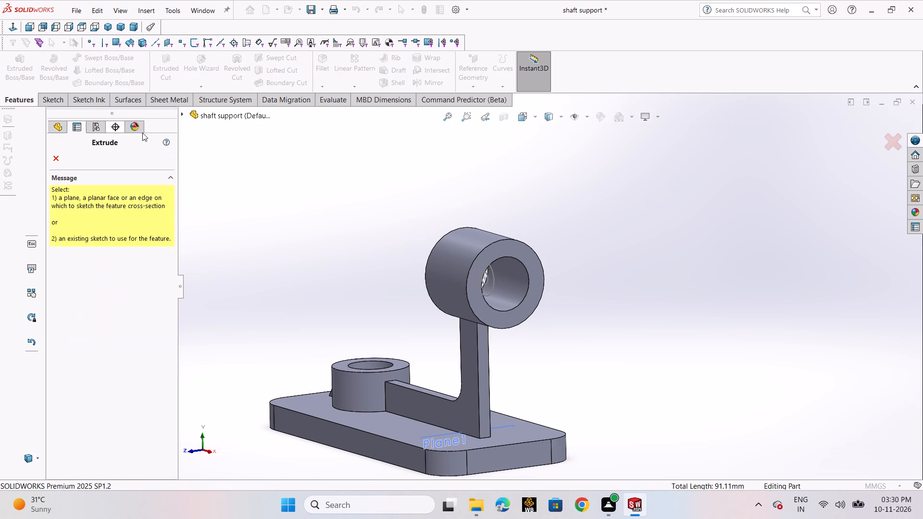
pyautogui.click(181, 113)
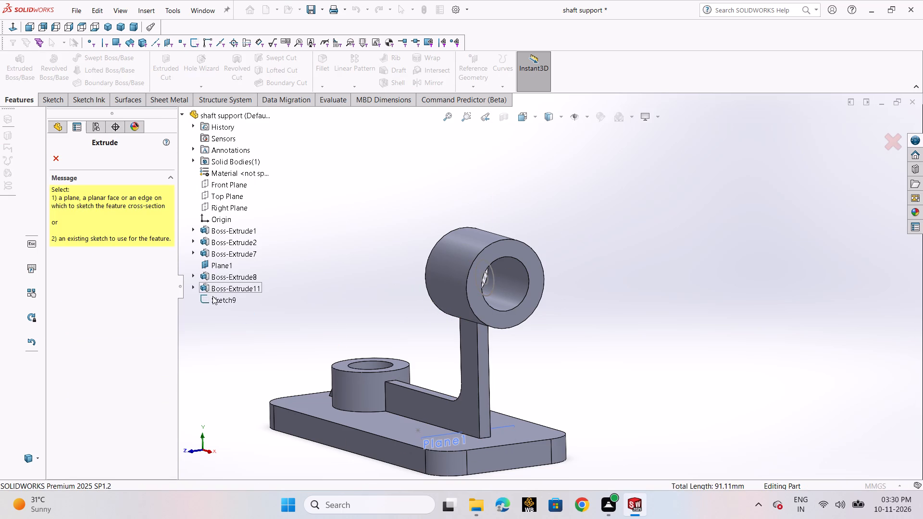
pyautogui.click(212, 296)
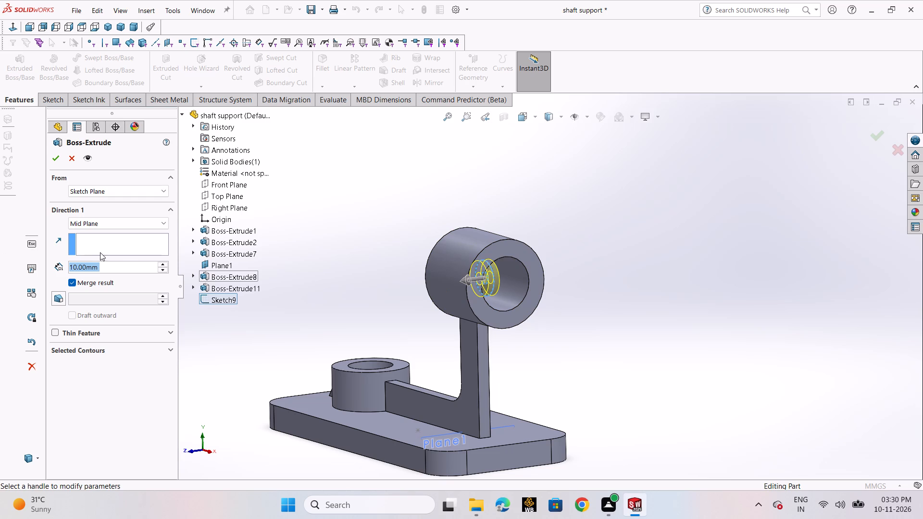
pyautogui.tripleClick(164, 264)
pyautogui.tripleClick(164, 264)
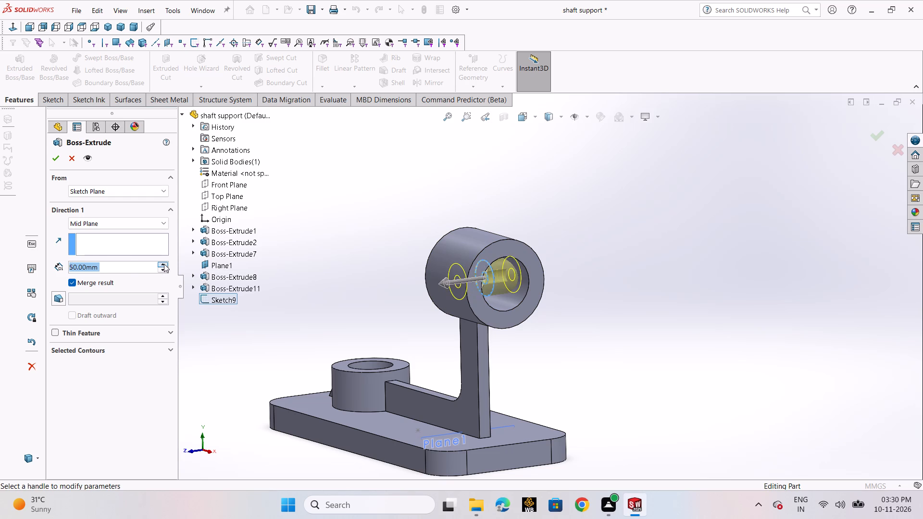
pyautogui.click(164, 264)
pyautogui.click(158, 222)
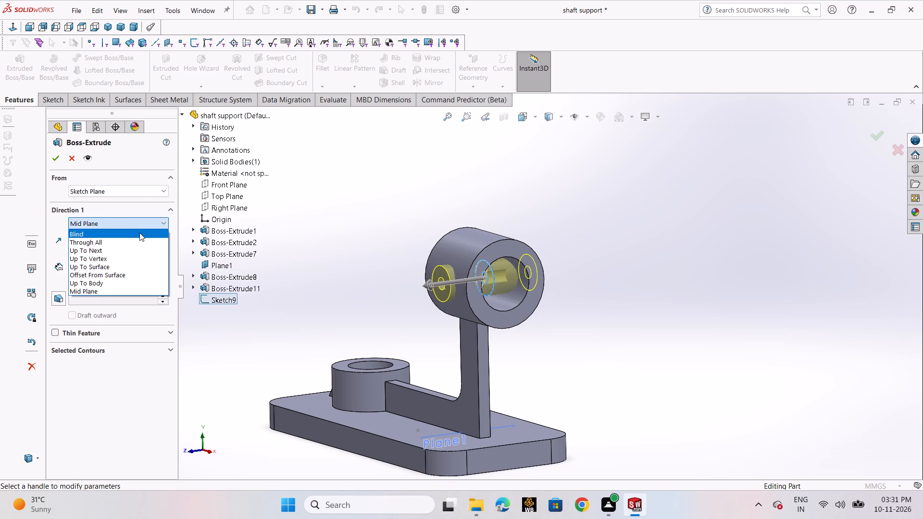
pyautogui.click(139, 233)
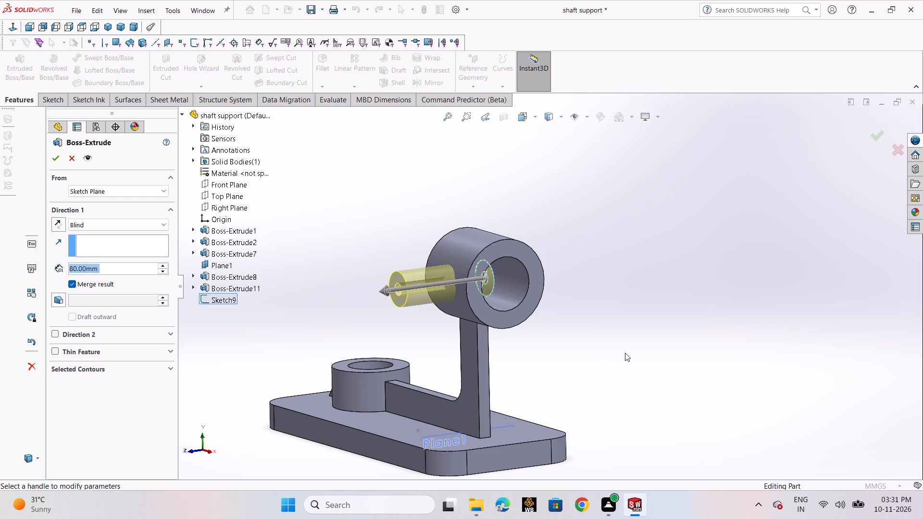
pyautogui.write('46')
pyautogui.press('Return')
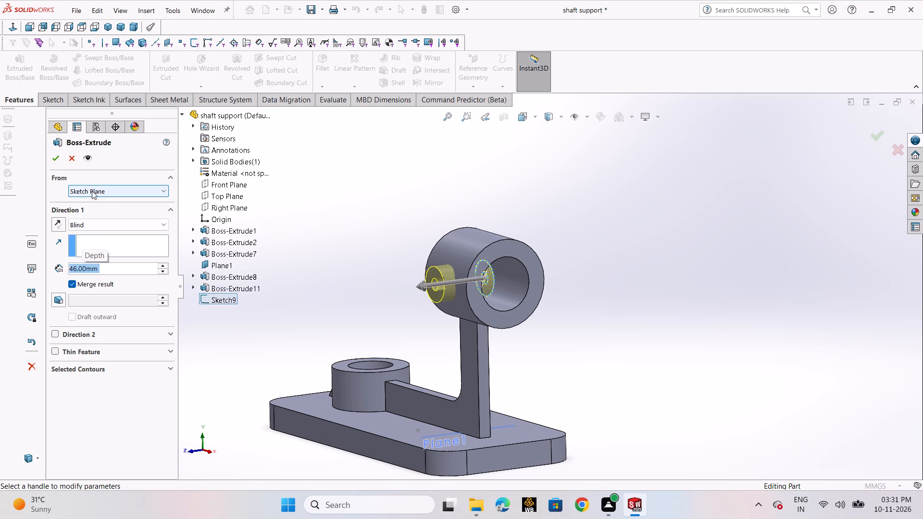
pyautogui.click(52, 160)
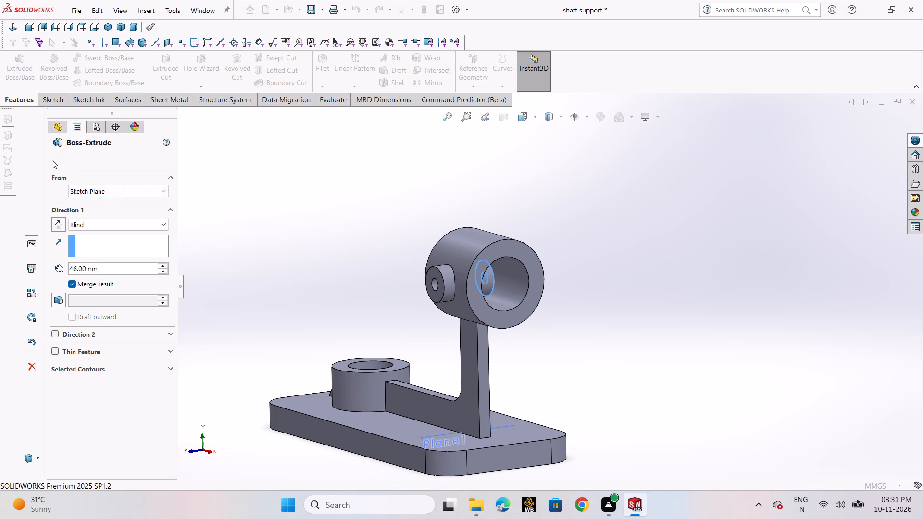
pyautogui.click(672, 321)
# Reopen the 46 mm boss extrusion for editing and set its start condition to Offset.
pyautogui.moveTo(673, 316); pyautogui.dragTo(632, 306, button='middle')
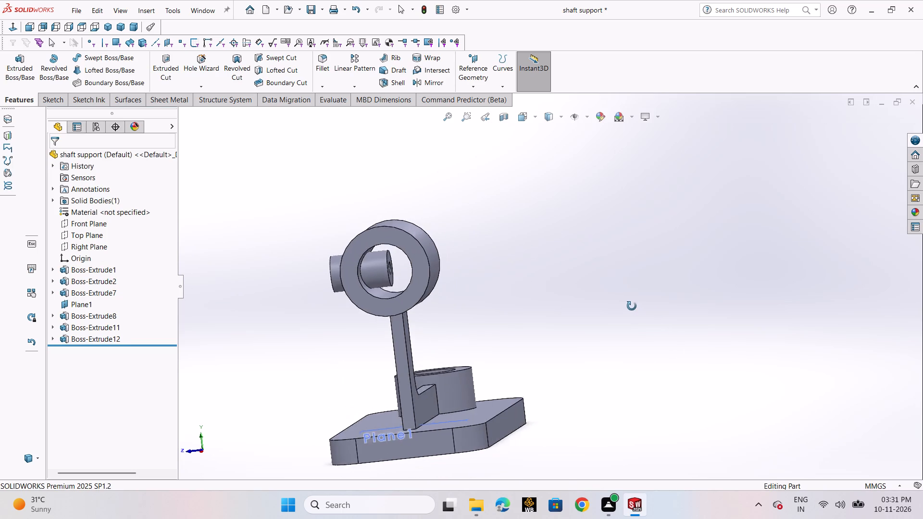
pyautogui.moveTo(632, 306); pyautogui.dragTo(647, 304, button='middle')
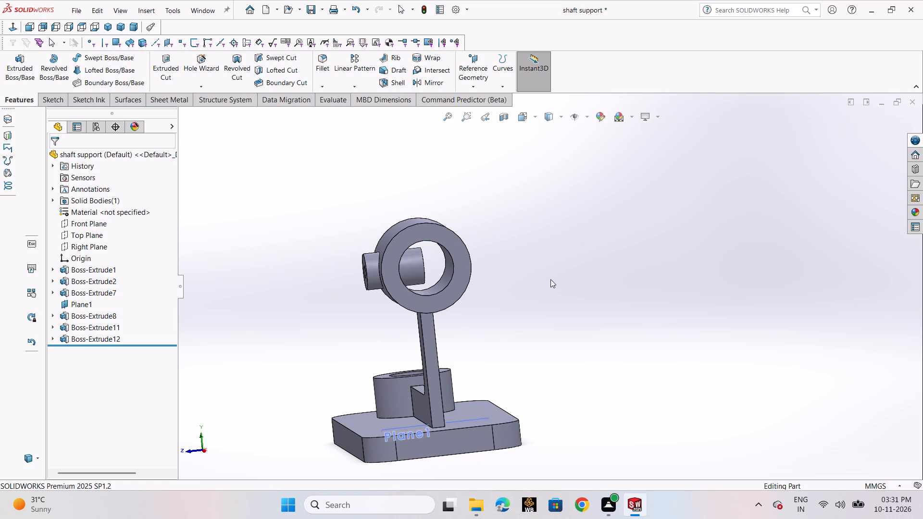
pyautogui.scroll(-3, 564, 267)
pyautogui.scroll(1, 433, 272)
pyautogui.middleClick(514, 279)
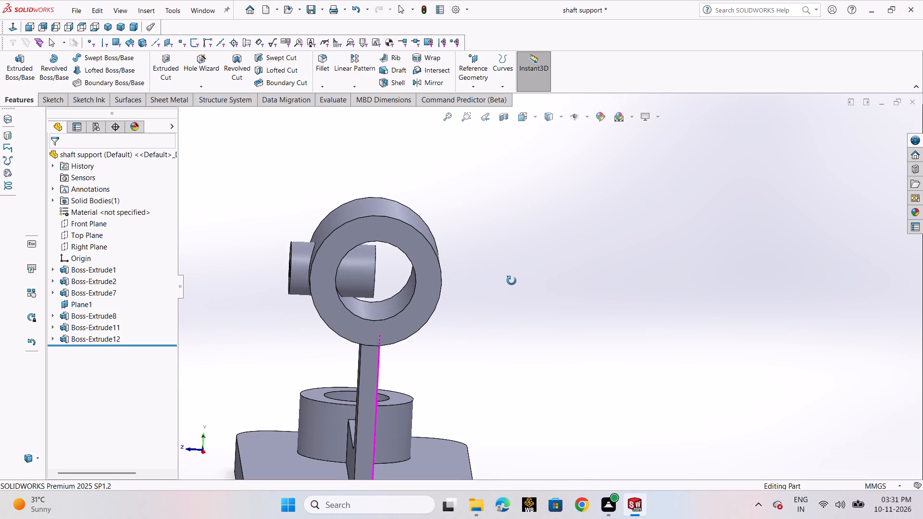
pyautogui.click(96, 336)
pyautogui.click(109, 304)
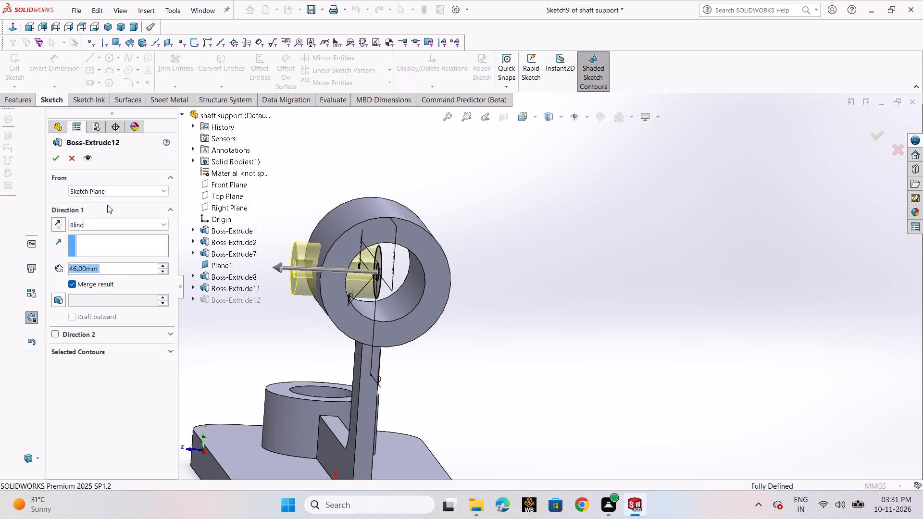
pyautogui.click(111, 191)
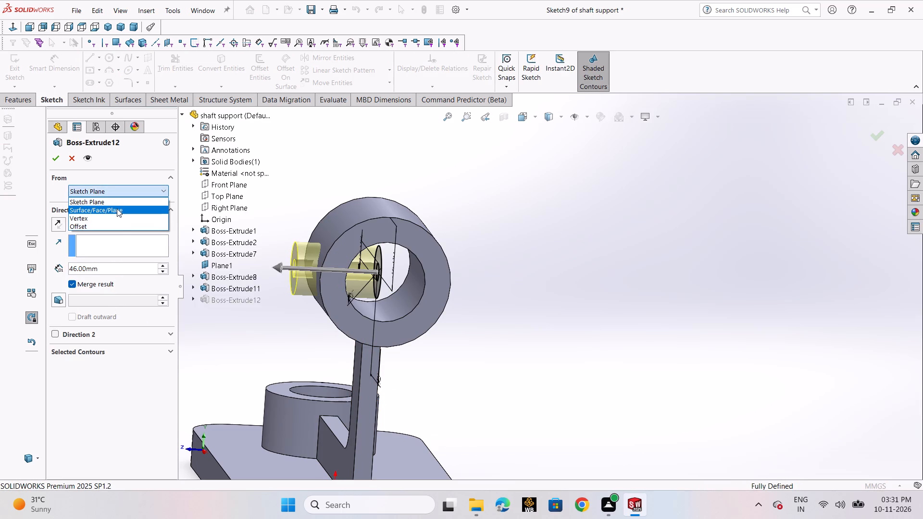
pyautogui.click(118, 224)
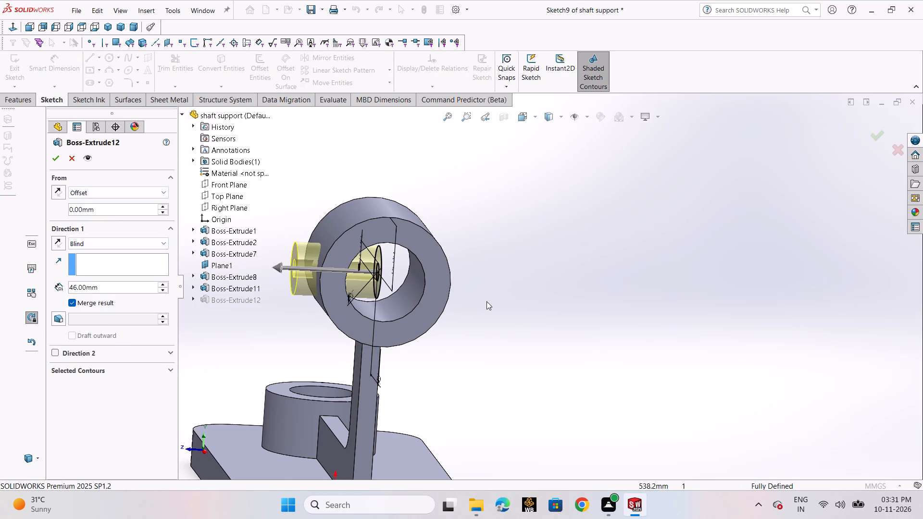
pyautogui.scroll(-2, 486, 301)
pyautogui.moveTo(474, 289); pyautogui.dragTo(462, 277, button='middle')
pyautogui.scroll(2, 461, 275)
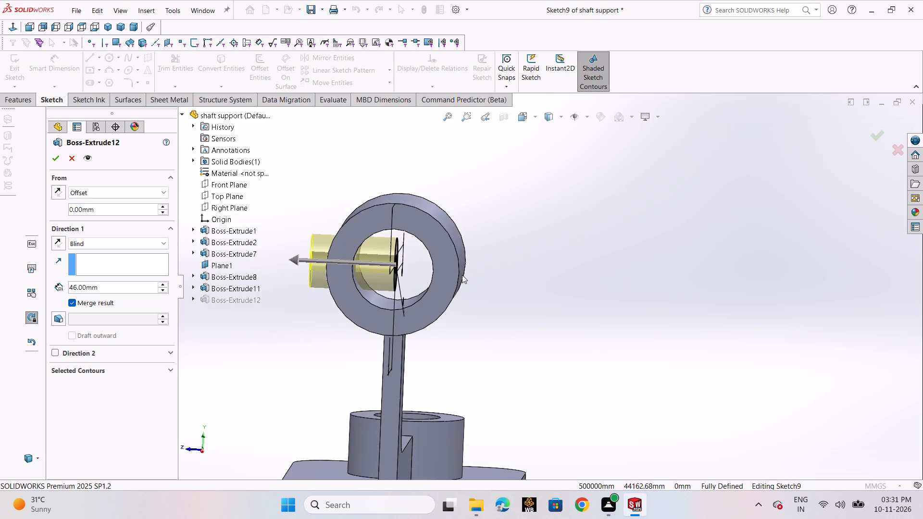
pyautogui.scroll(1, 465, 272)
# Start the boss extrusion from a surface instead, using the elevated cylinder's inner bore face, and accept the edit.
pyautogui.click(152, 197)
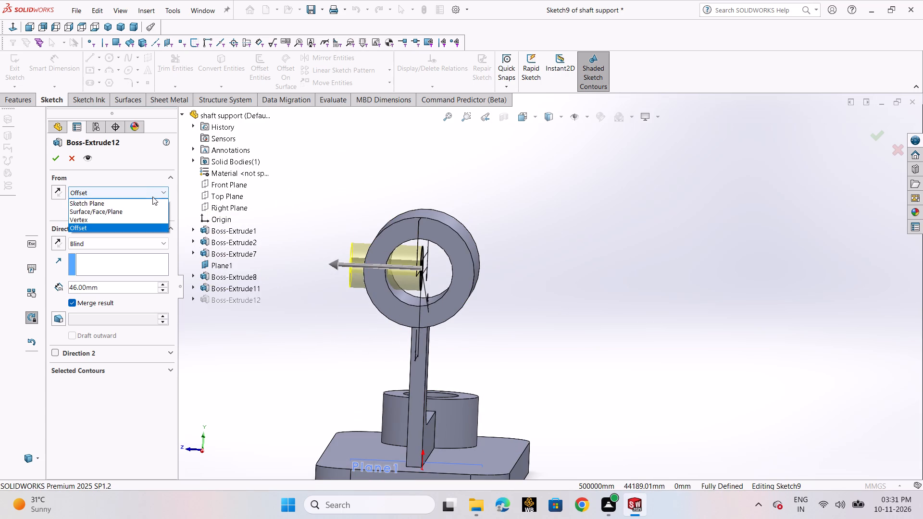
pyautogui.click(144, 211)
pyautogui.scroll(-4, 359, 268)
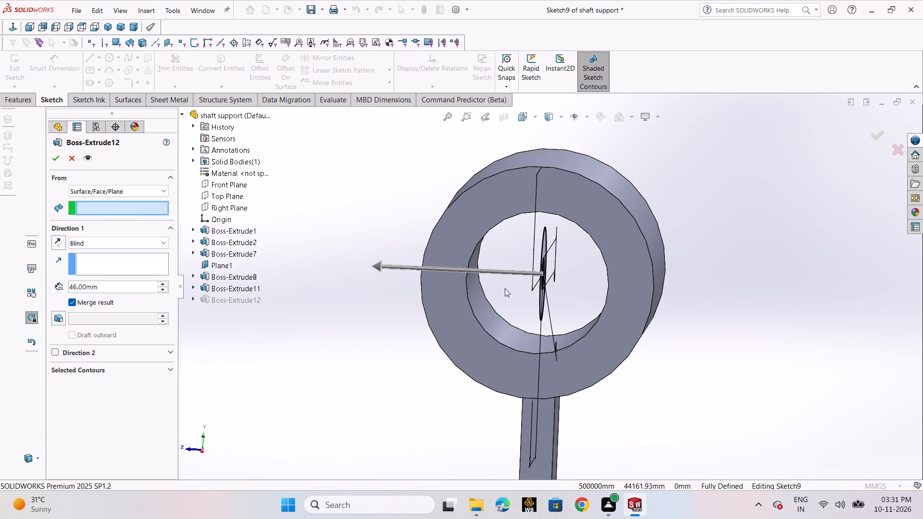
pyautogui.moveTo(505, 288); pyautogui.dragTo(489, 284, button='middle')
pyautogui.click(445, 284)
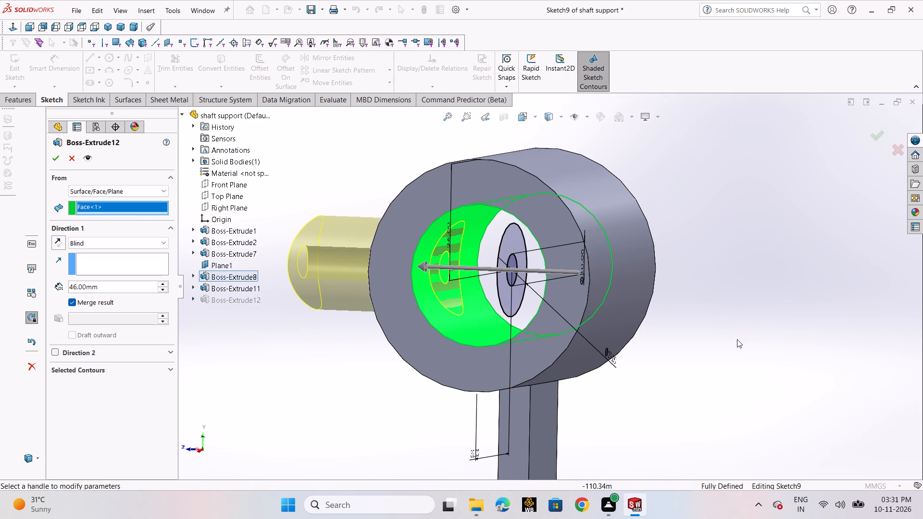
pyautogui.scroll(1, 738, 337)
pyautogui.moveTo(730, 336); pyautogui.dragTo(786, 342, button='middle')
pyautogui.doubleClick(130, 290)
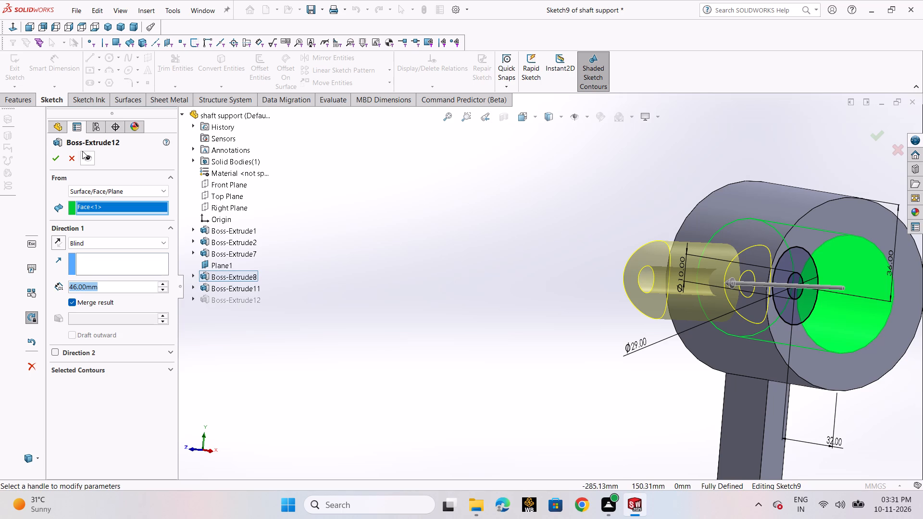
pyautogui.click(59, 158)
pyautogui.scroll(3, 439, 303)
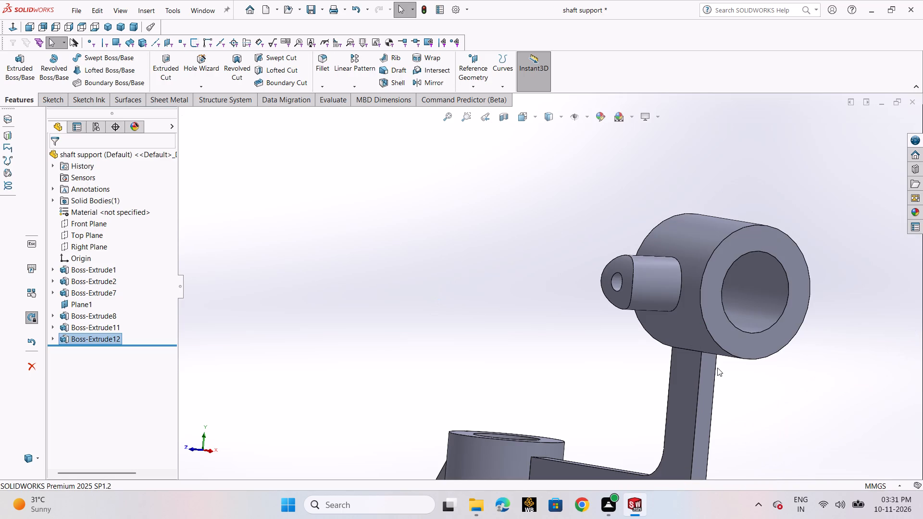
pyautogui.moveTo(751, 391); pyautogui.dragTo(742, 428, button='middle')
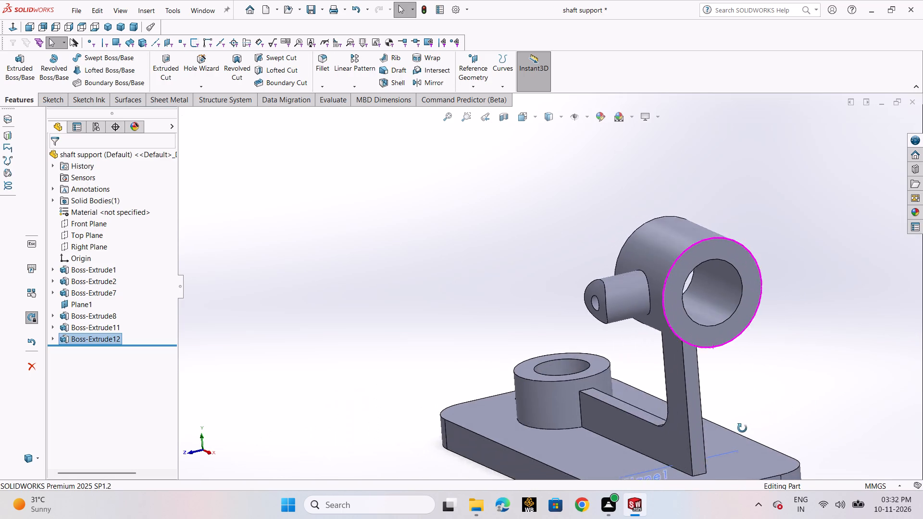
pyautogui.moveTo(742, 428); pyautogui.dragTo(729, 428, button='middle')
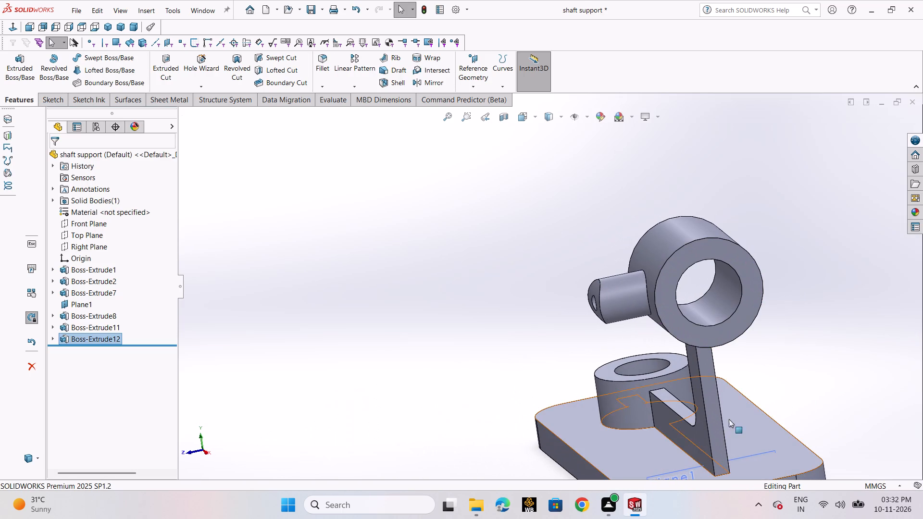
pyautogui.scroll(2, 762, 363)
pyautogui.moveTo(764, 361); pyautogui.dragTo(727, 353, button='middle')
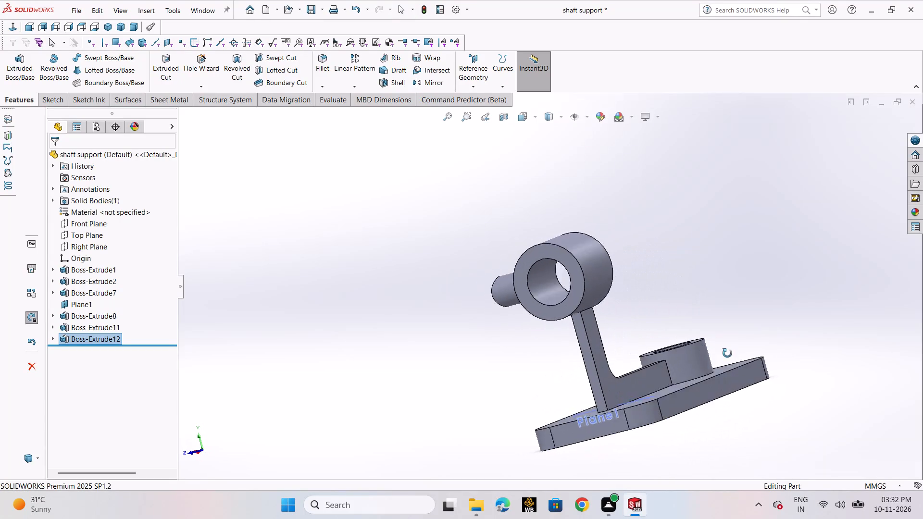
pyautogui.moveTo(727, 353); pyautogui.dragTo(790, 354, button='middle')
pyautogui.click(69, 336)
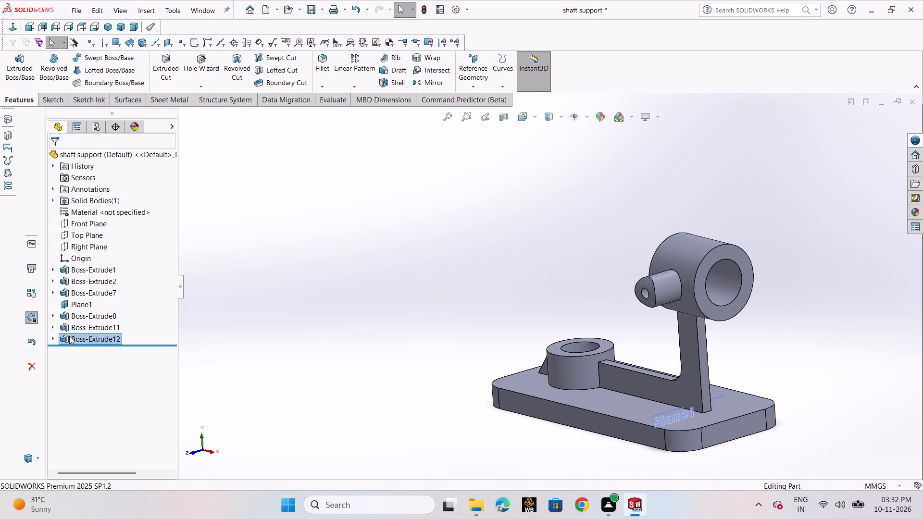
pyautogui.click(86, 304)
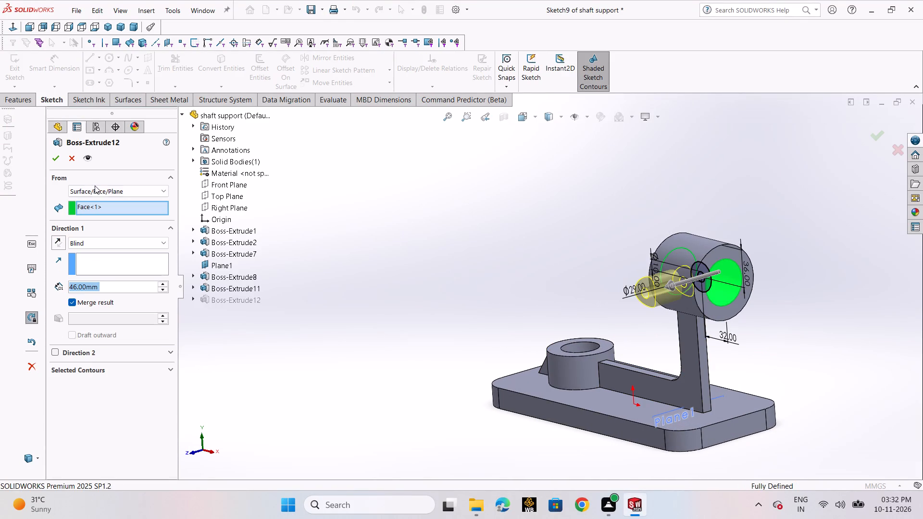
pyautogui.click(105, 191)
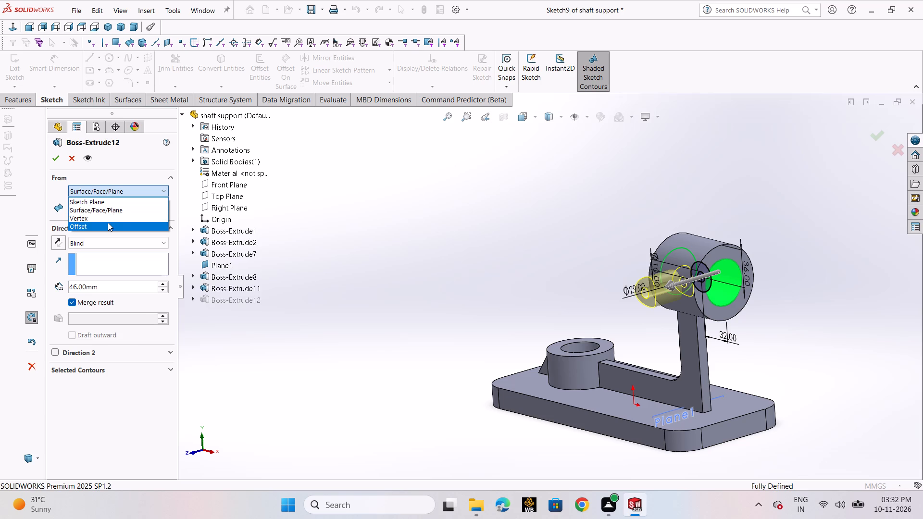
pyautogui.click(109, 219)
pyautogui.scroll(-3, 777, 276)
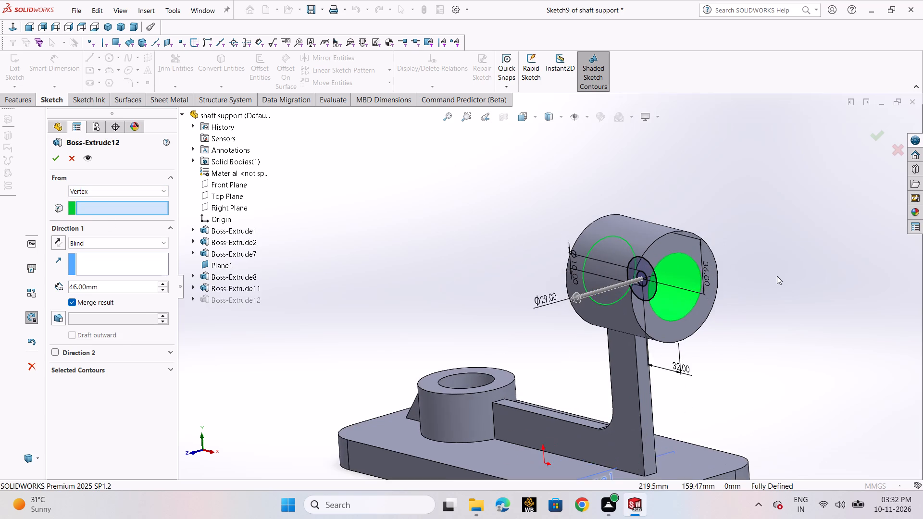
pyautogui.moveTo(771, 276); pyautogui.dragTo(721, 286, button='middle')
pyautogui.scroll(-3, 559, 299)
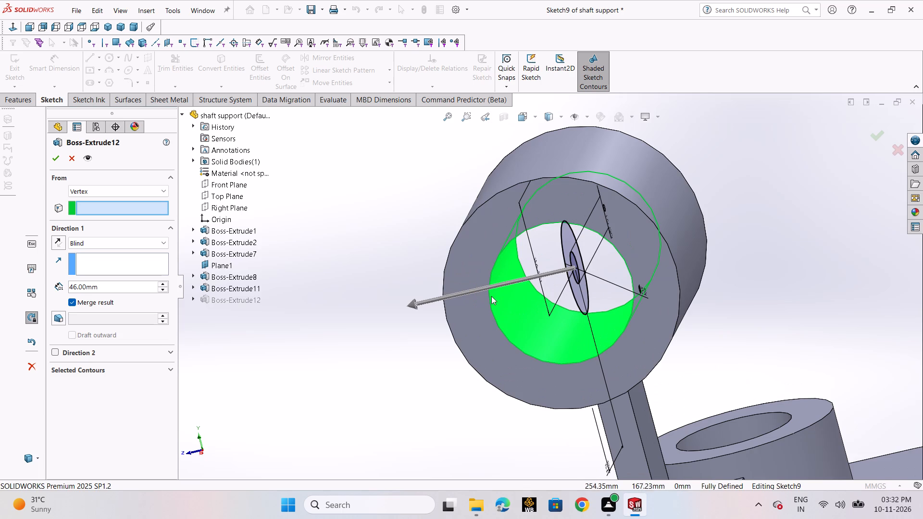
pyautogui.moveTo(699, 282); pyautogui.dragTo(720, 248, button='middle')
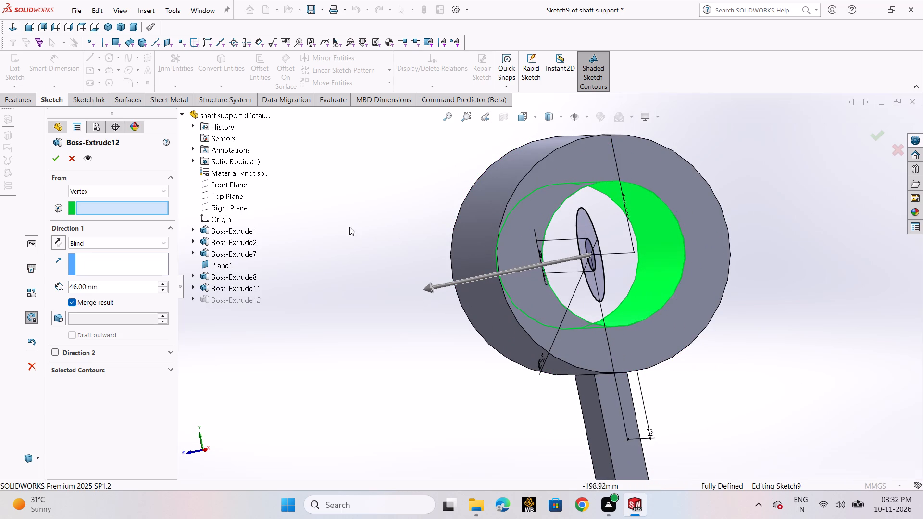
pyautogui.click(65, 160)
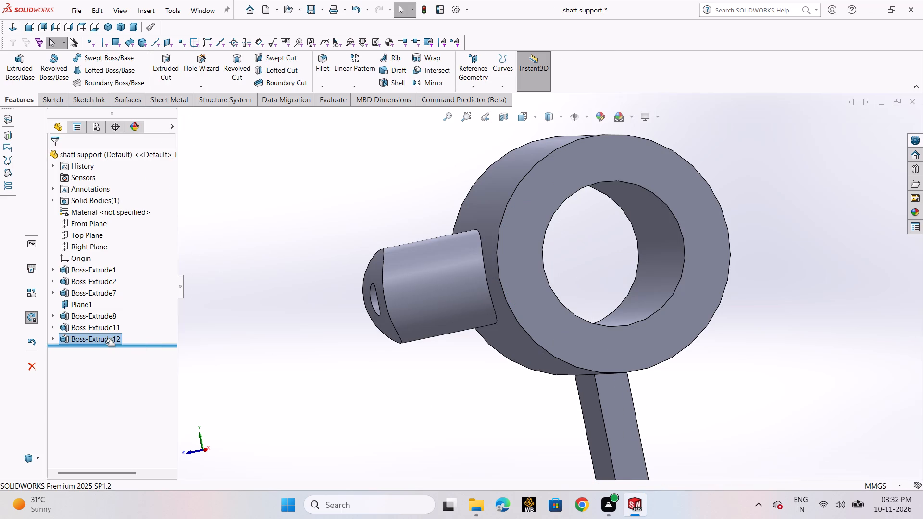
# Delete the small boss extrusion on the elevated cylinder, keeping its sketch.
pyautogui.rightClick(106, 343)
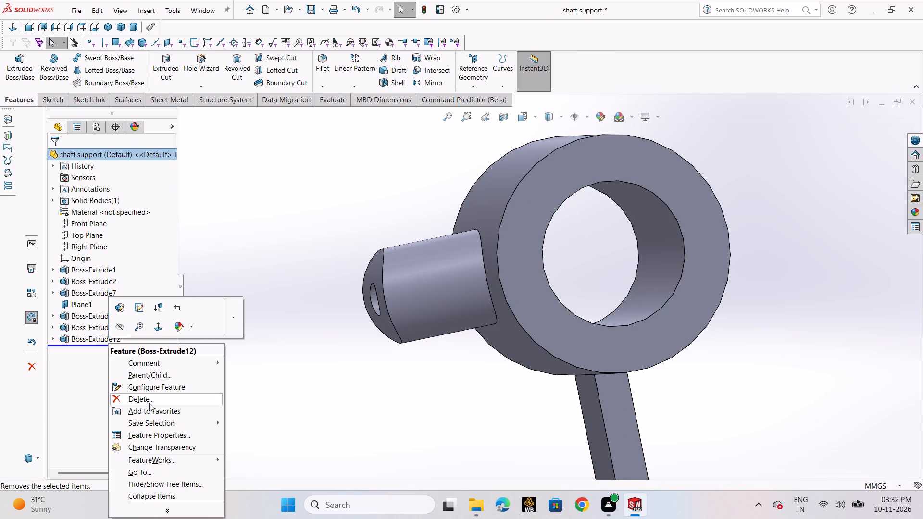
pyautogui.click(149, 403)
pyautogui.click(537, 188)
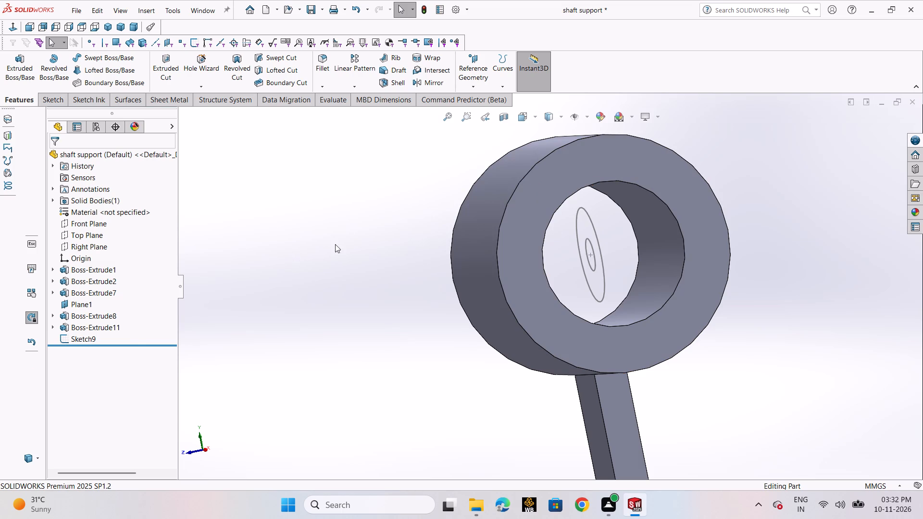
# Extrude the concentric-circles sketch again as a blind boss 46 mm deep from the sketch plane, merged with the cylinder.
pyautogui.click(27, 57)
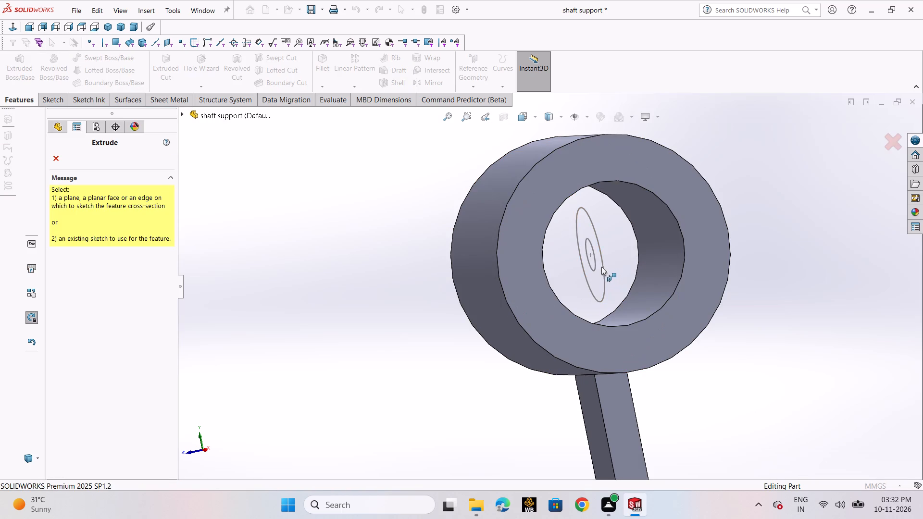
pyautogui.click(182, 116)
pyautogui.click(206, 299)
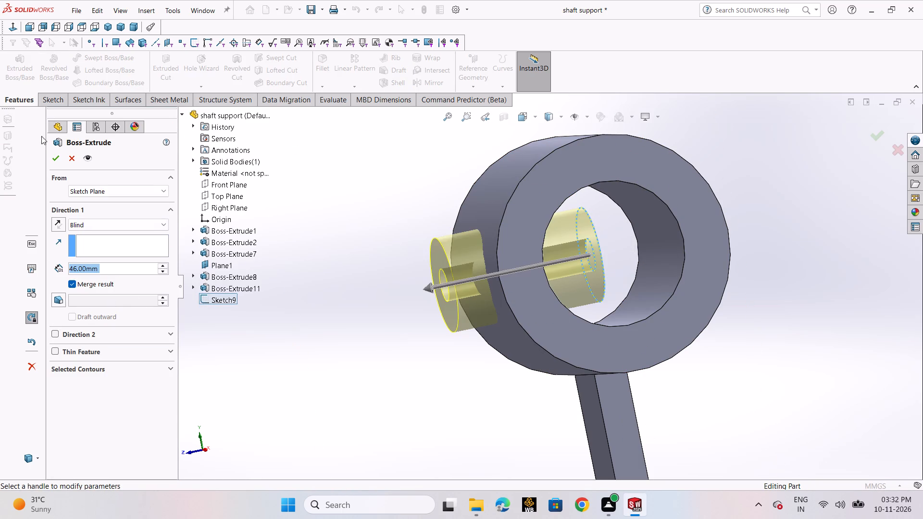
pyautogui.click(56, 158)
pyautogui.click(426, 360)
pyautogui.moveTo(500, 414); pyautogui.dragTo(515, 406, button='middle')
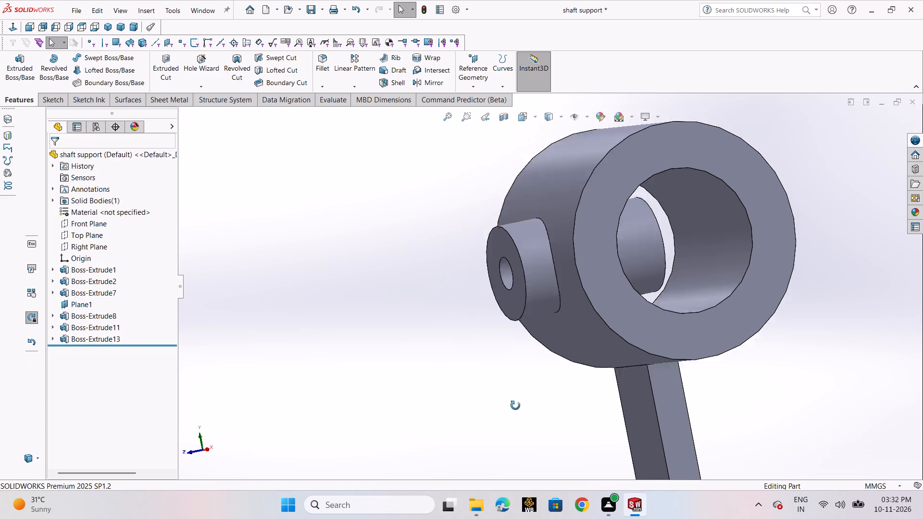
# Examine the small side boss and its hole on the elevated cylinder from several angles, and the overall shaft support.
pyautogui.moveTo(515, 406); pyautogui.dragTo(549, 392, button='middle')
pyautogui.scroll(5, 639, 392)
pyautogui.moveTo(715, 369); pyautogui.dragTo(741, 361, button='middle')
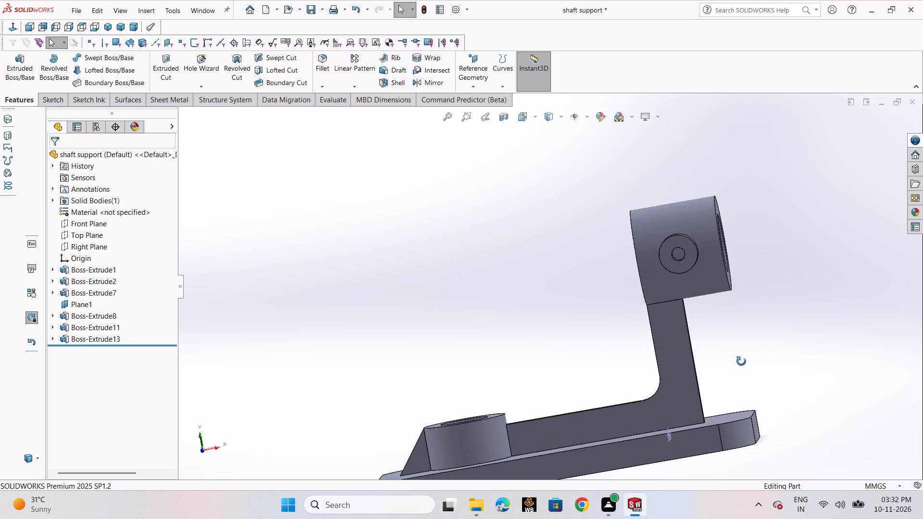
pyautogui.moveTo(741, 361); pyautogui.dragTo(720, 380, button='middle')
pyautogui.scroll(4, 732, 368)
pyautogui.scroll(1, 665, 318)
pyautogui.scroll(-1, 651, 316)
pyautogui.moveTo(648, 316); pyautogui.dragTo(603, 336, button='middle')
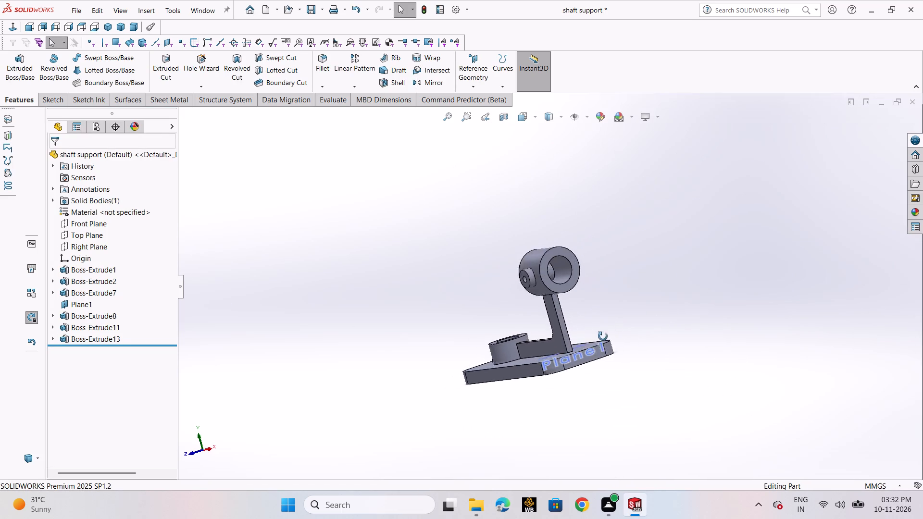
pyautogui.moveTo(603, 336); pyautogui.dragTo(595, 346, button='middle')
pyautogui.scroll(-8, 567, 289)
pyautogui.moveTo(645, 320); pyautogui.dragTo(598, 332, button='middle')
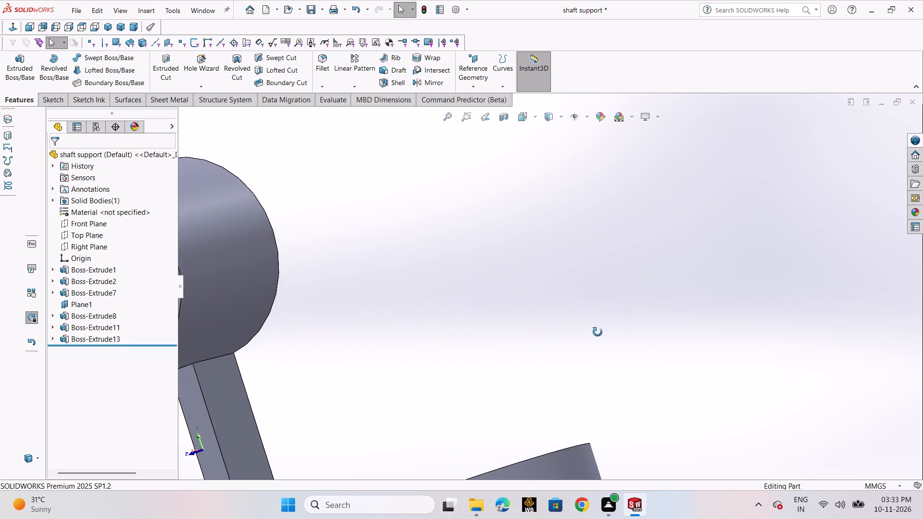
pyautogui.moveTo(598, 332); pyautogui.dragTo(673, 332, button='middle')
pyautogui.scroll(3, 703, 347)
pyautogui.moveTo(723, 378); pyautogui.dragTo(748, 381, button='middle')
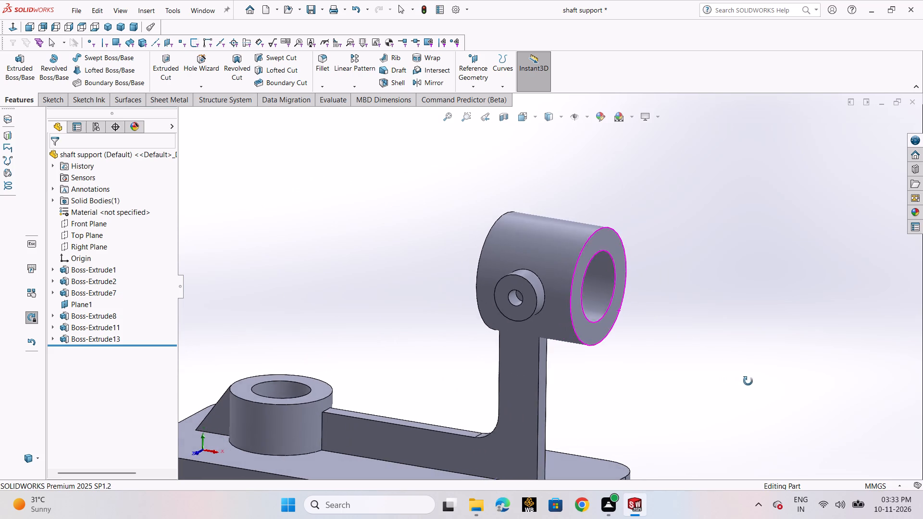
pyautogui.moveTo(748, 381); pyautogui.dragTo(754, 382, button='middle')
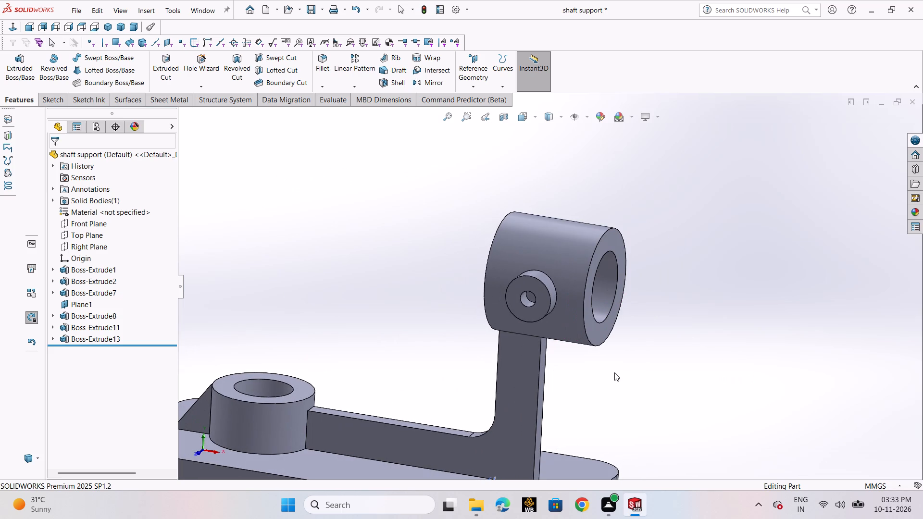
pyautogui.scroll(3, 615, 372)
pyautogui.moveTo(628, 442); pyautogui.dragTo(636, 445, button='middle')
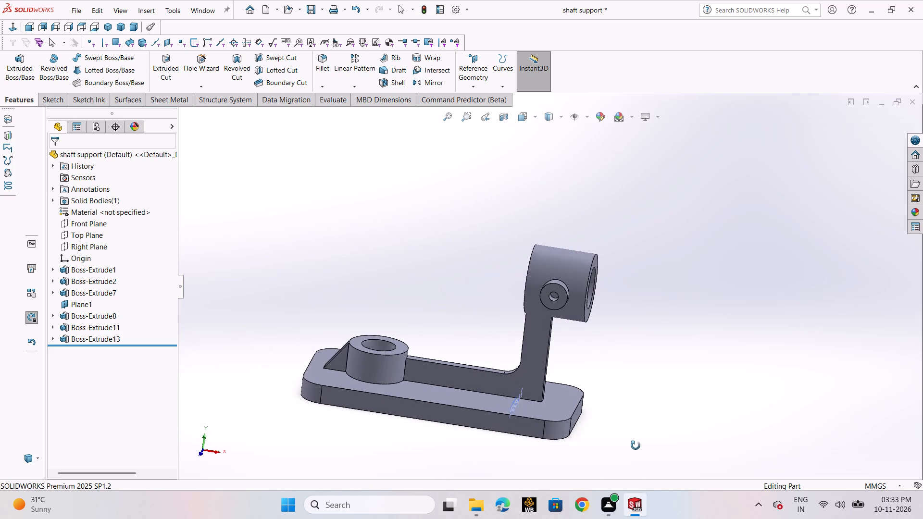
pyautogui.moveTo(636, 445); pyautogui.dragTo(592, 445, button='middle')
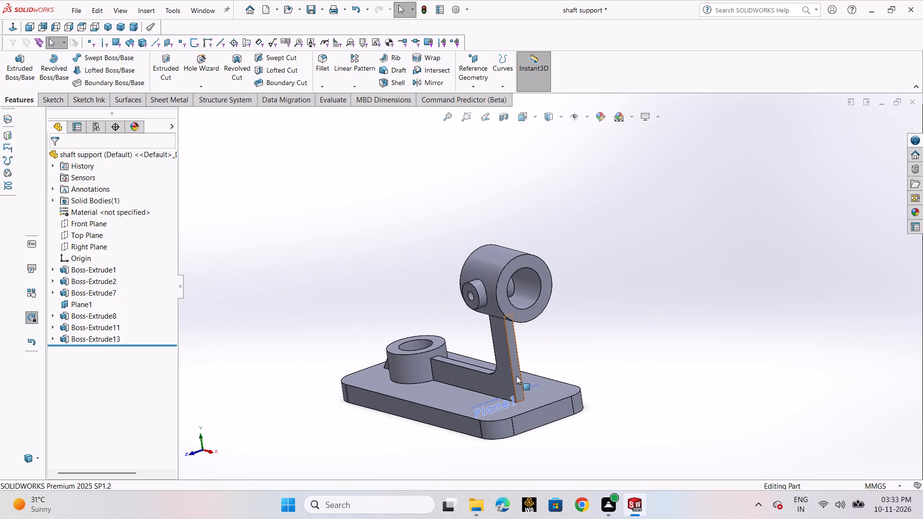
# Sketch on the upright's narrow outer end face a vertical line about 115.5 mm long from the elevated cylinder's outer edge to the base's top edge.
pyautogui.click(517, 376)
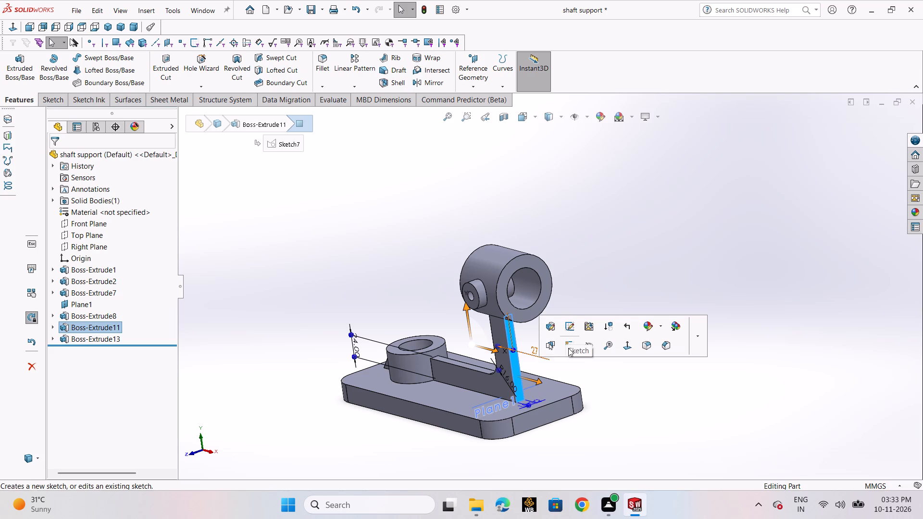
pyautogui.click(568, 348)
pyautogui.click(681, 352)
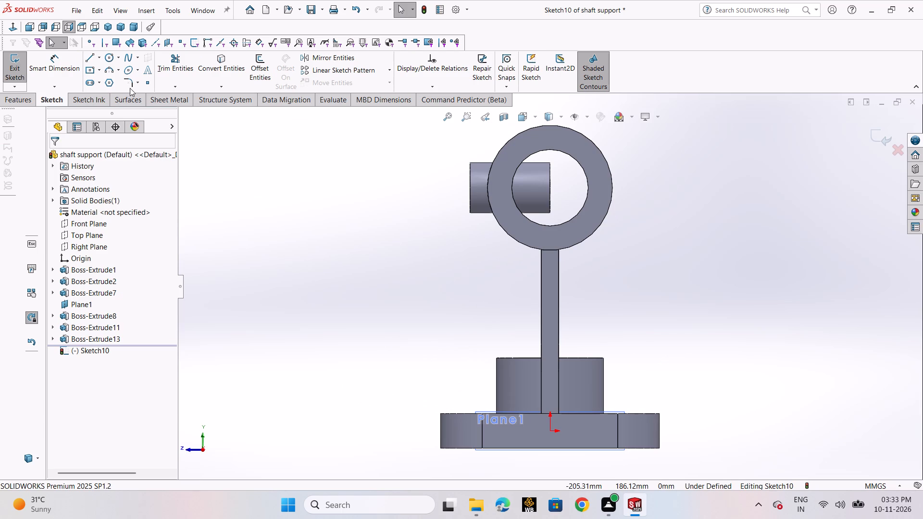
pyautogui.click(86, 61)
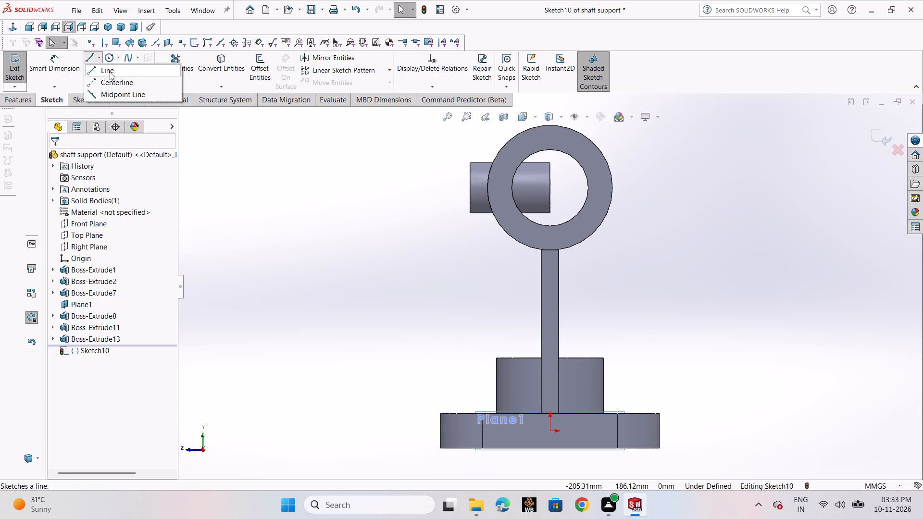
pyautogui.click(110, 72)
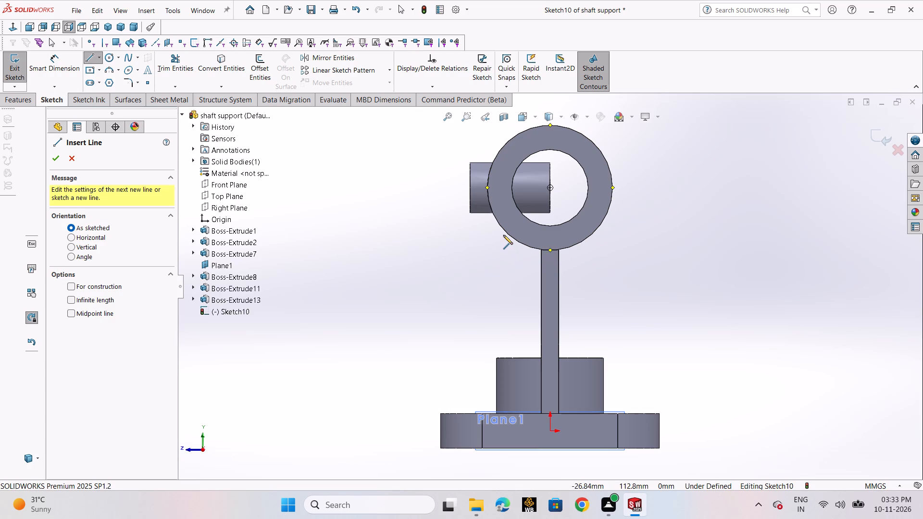
pyautogui.click(491, 212)
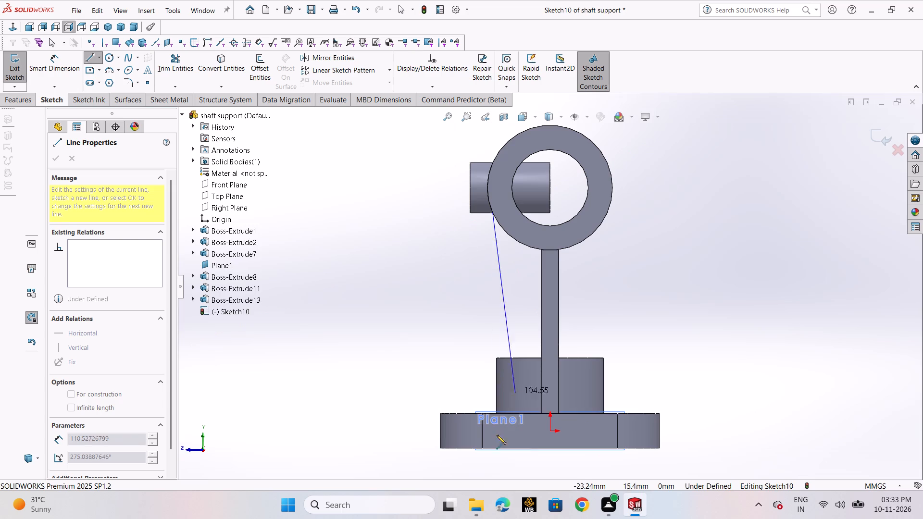
pyautogui.scroll(-3, 499, 414)
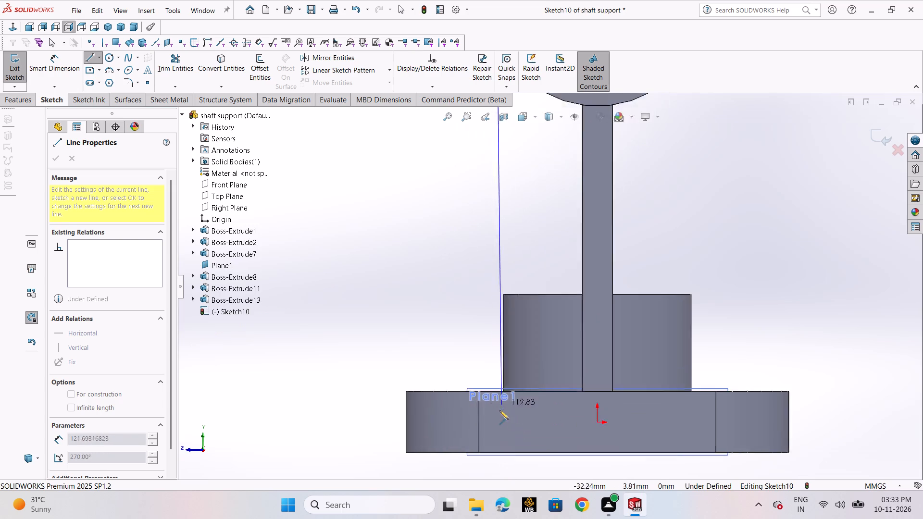
pyautogui.scroll(-1, 499, 410)
pyautogui.scroll(-3, 511, 372)
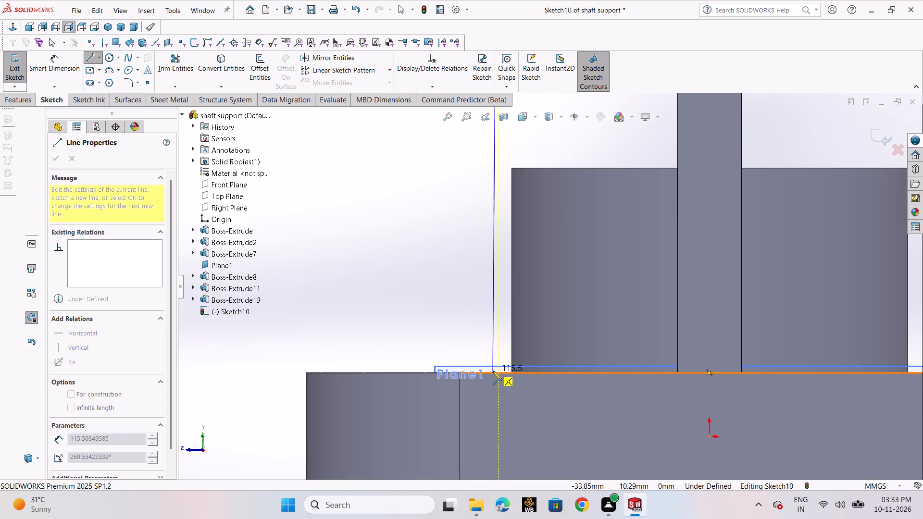
pyautogui.click(501, 375)
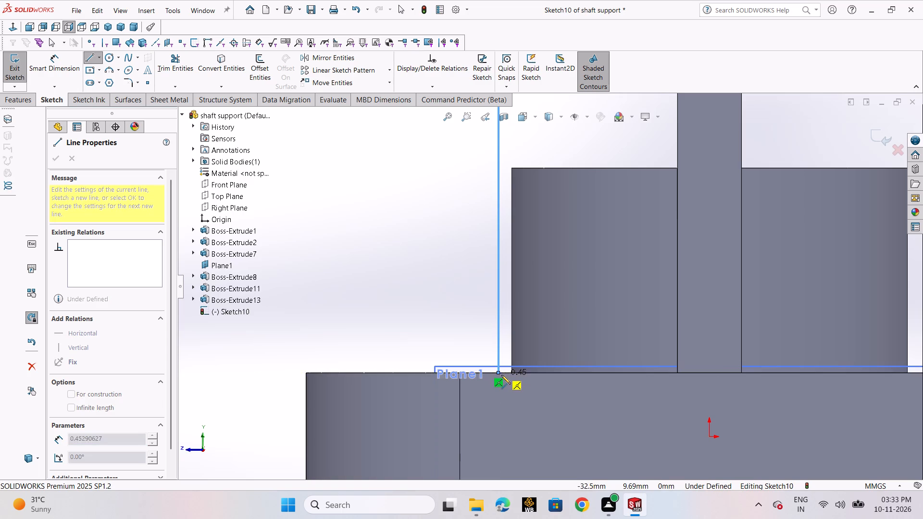
pyautogui.rightClick(489, 377)
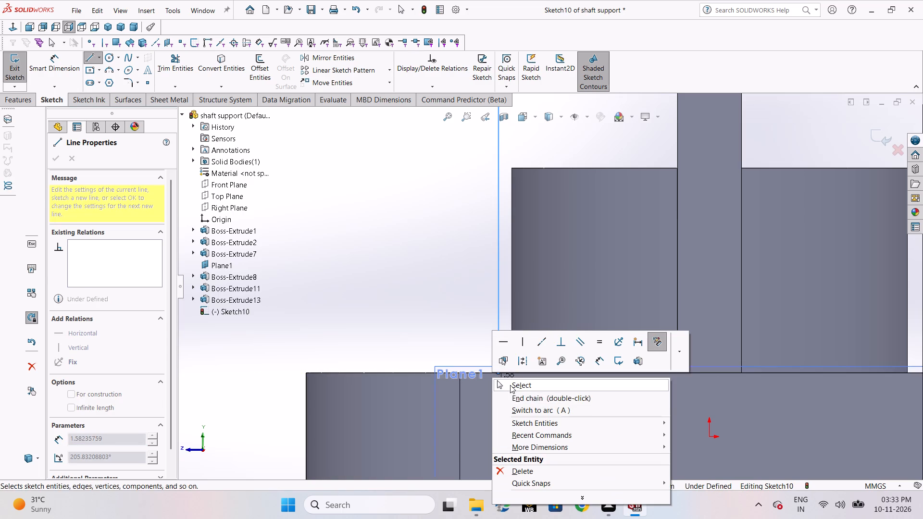
pyautogui.click(510, 385)
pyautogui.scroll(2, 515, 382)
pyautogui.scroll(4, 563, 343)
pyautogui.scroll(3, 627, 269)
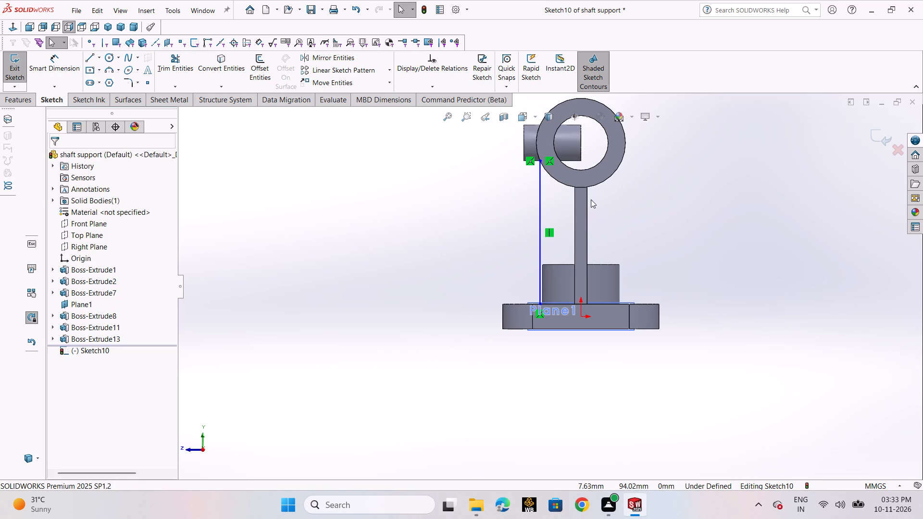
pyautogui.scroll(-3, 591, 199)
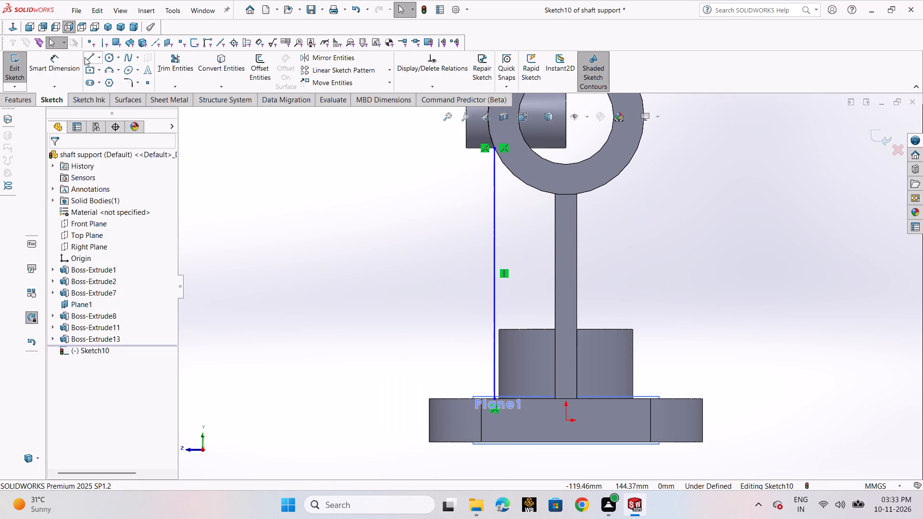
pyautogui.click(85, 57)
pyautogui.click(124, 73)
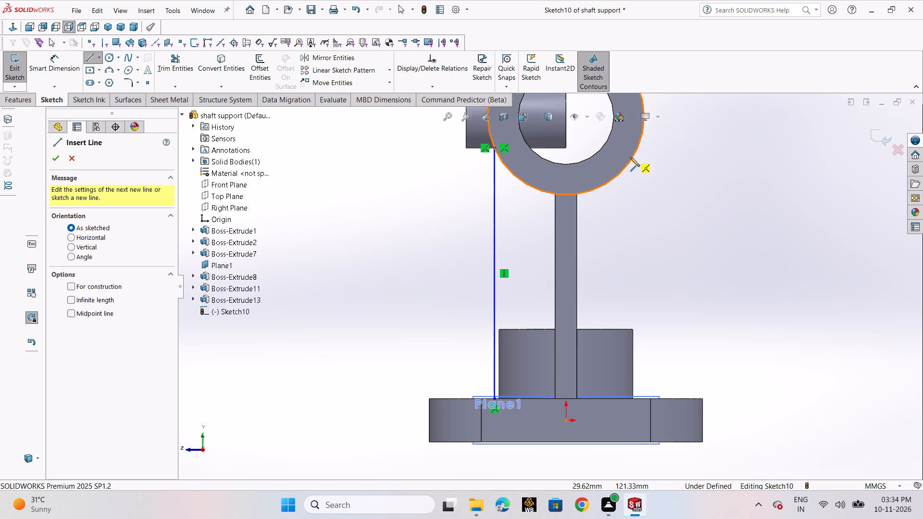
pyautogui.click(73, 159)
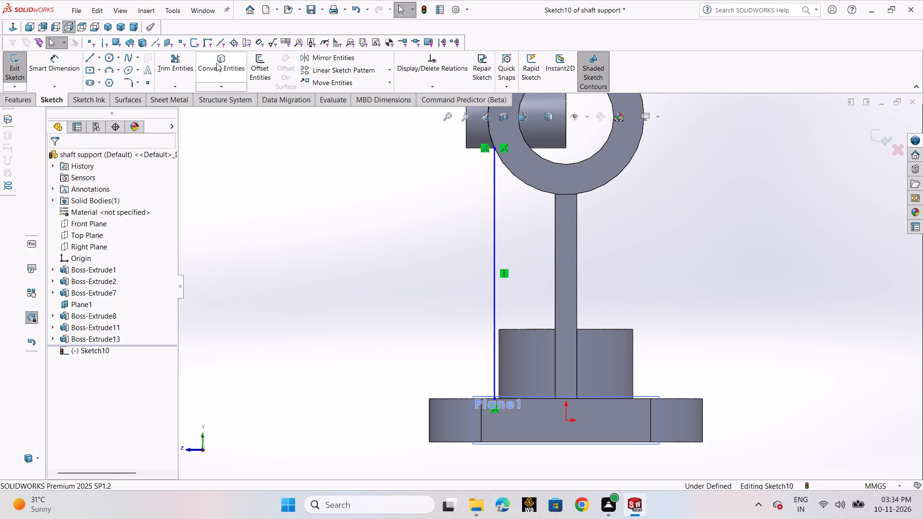
# Convert the elevated cylinder's outer circular edge into the sketch.
pyautogui.click(222, 63)
pyautogui.click(526, 183)
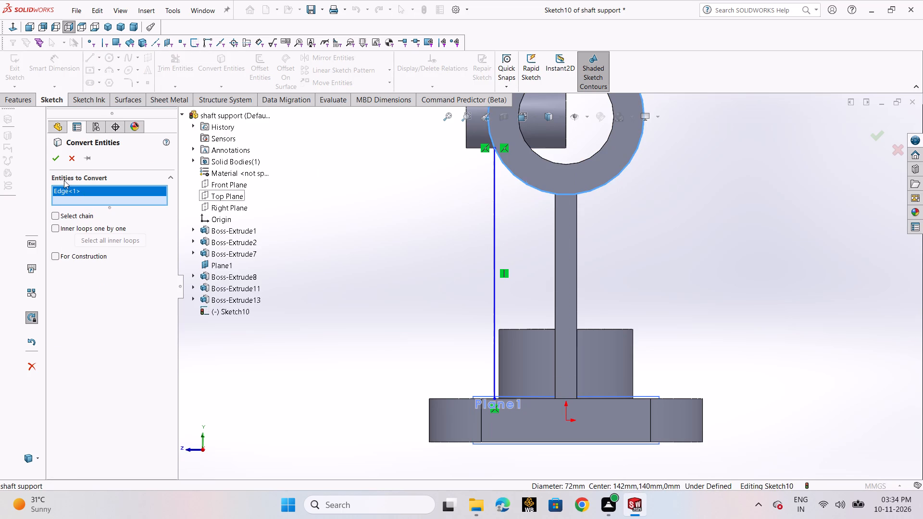
pyautogui.click(50, 161)
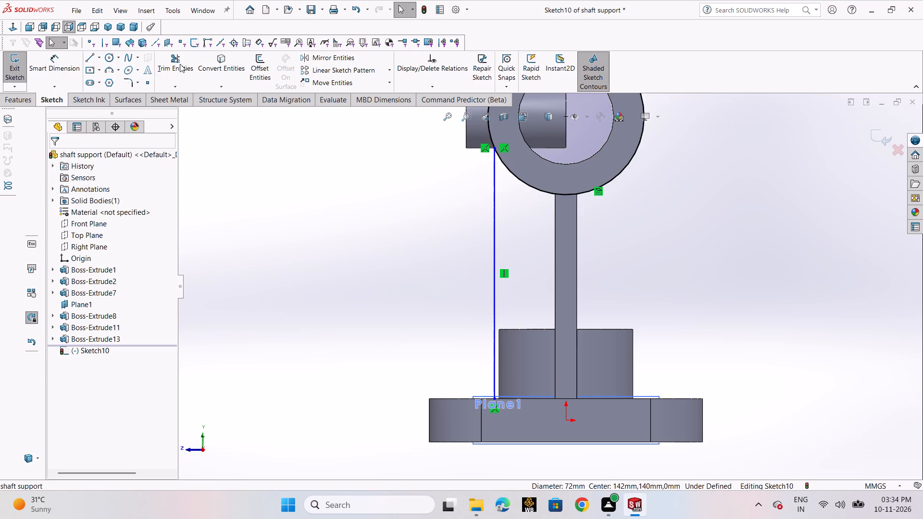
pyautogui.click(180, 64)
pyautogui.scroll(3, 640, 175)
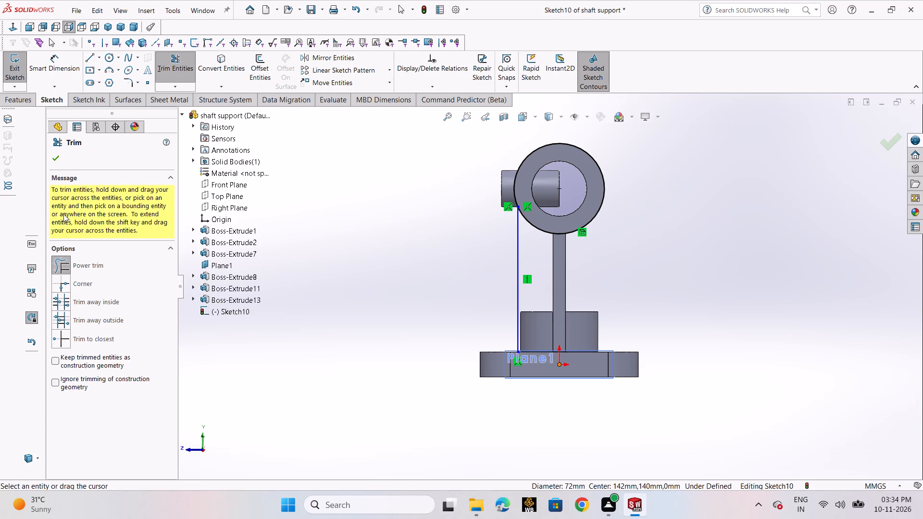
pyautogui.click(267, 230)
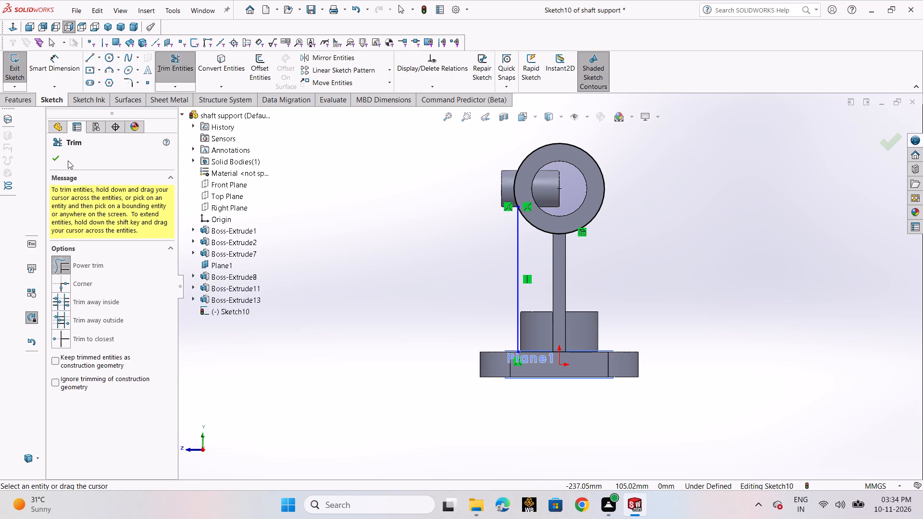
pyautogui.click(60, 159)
# Draw a horizontal line about 66 mm across the converted circle from the first line's upper end, continuing about 115.5 mm vertically down to the base.
pyautogui.click(89, 55)
pyautogui.click(90, 73)
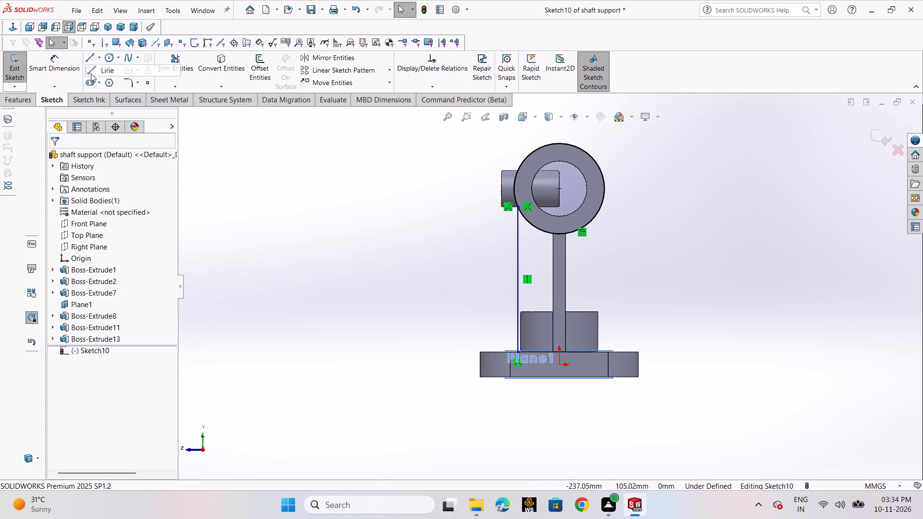
pyautogui.click(518, 207)
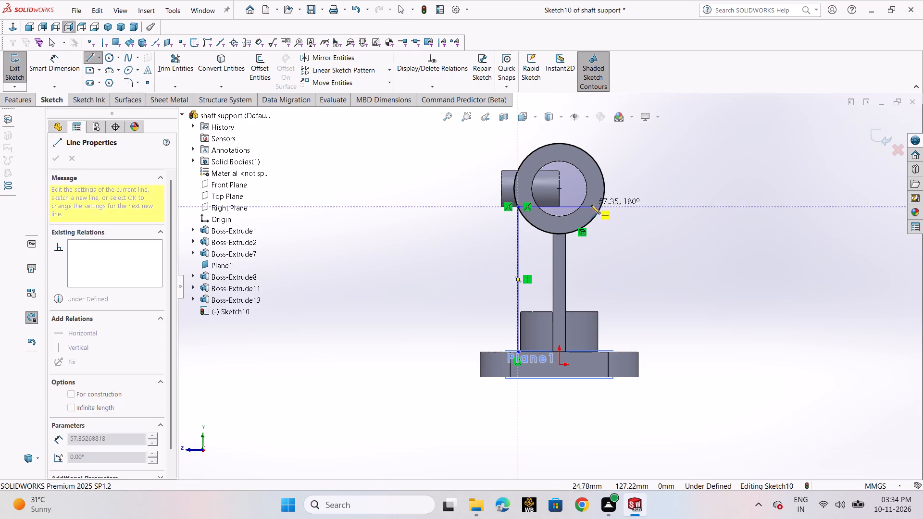
pyautogui.click(601, 205)
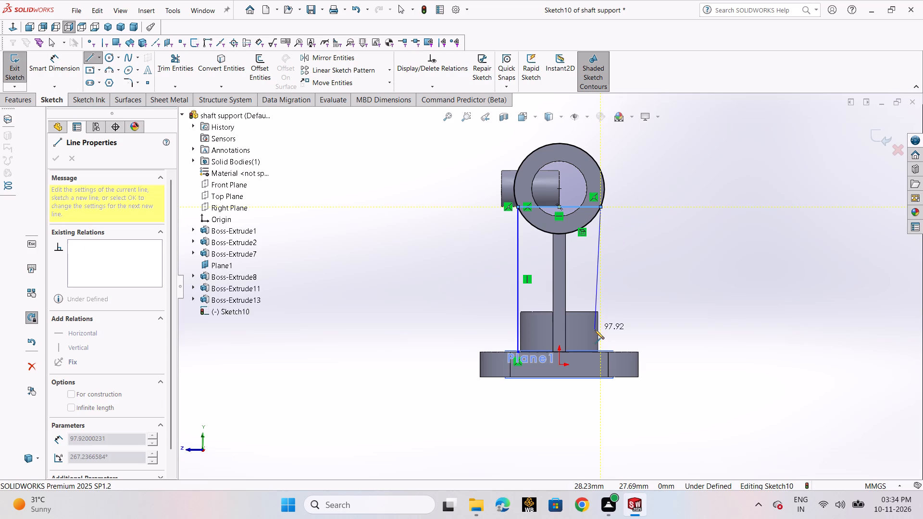
pyautogui.click(601, 350)
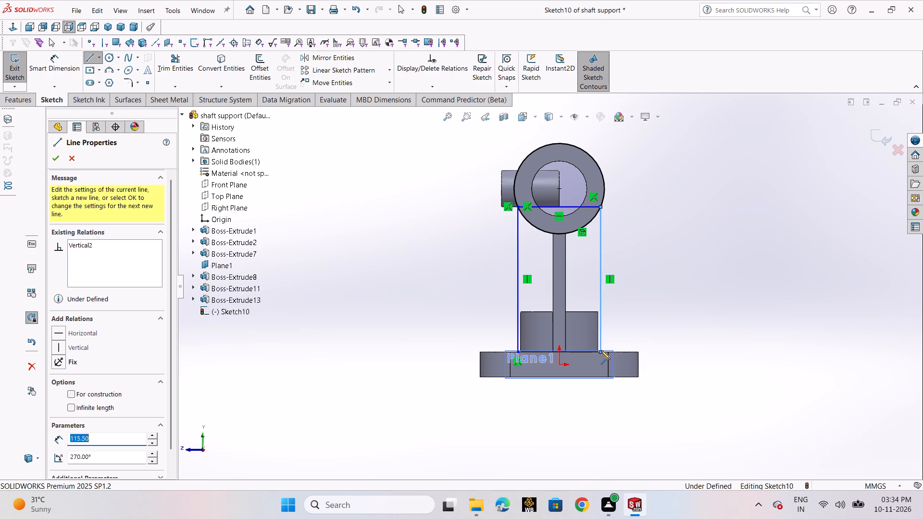
pyautogui.rightClick(601, 350)
pyautogui.click(615, 354)
# Close the profile with a horizontal line about 65.9 mm long along the base's top edge, joining the lower ends of both vertical lines.
pyautogui.scroll(1, 614, 355)
pyautogui.scroll(-4, 615, 355)
pyautogui.scroll(-4, 543, 319)
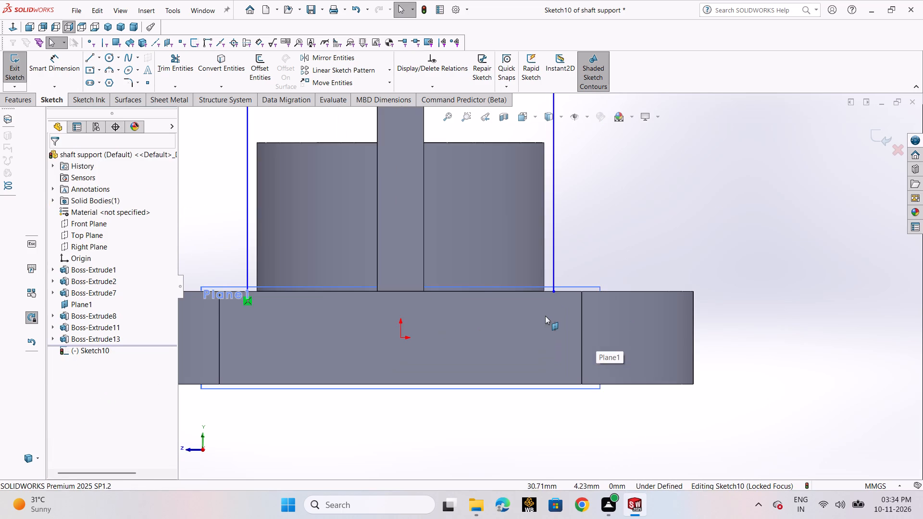
pyautogui.scroll(6, 545, 316)
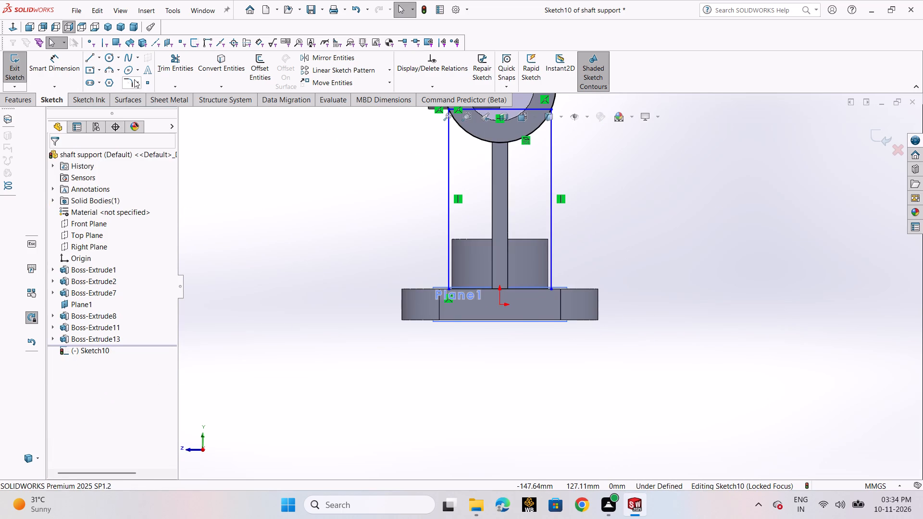
pyautogui.click(90, 56)
pyautogui.click(98, 71)
pyautogui.scroll(-4, 637, 321)
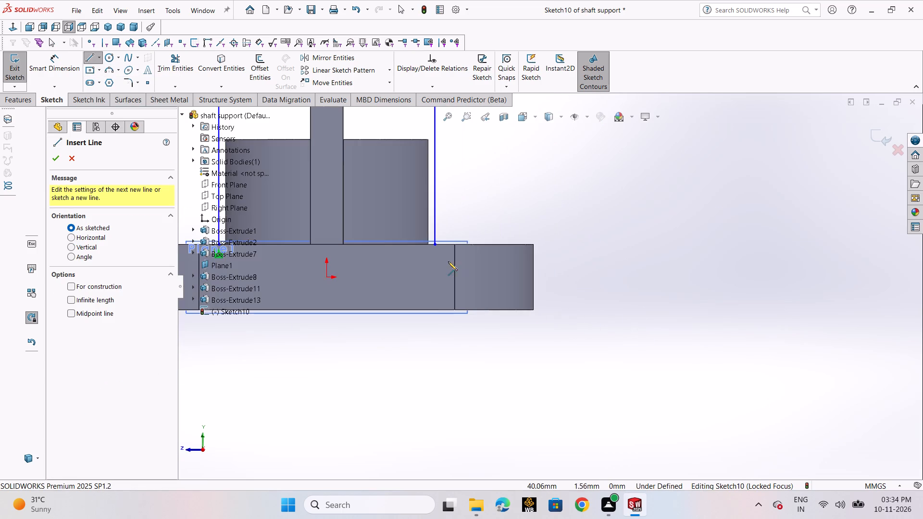
pyautogui.scroll(-2, 442, 254)
pyautogui.scroll(6, 441, 251)
pyautogui.scroll(-4, 539, 288)
pyautogui.scroll(-5, 499, 255)
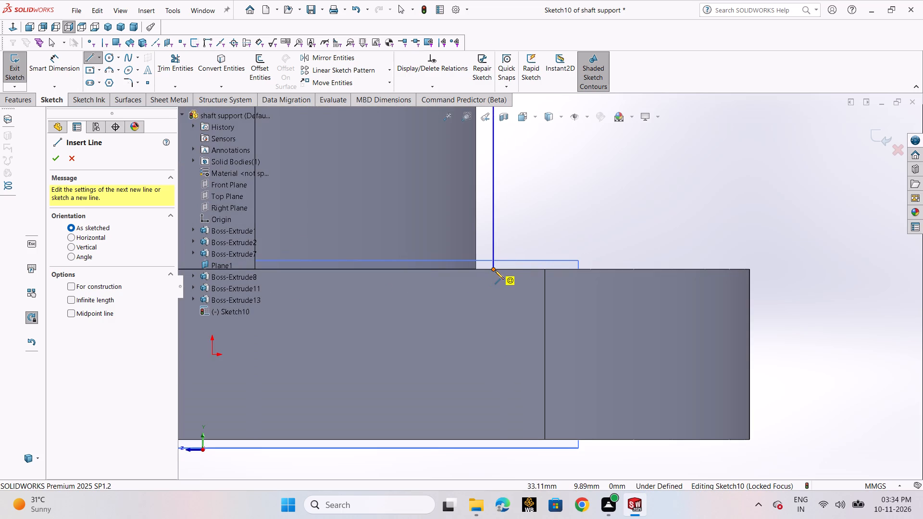
pyautogui.click(495, 270)
pyautogui.scroll(7, 430, 272)
pyautogui.scroll(-3, 379, 288)
pyautogui.scroll(-4, 429, 279)
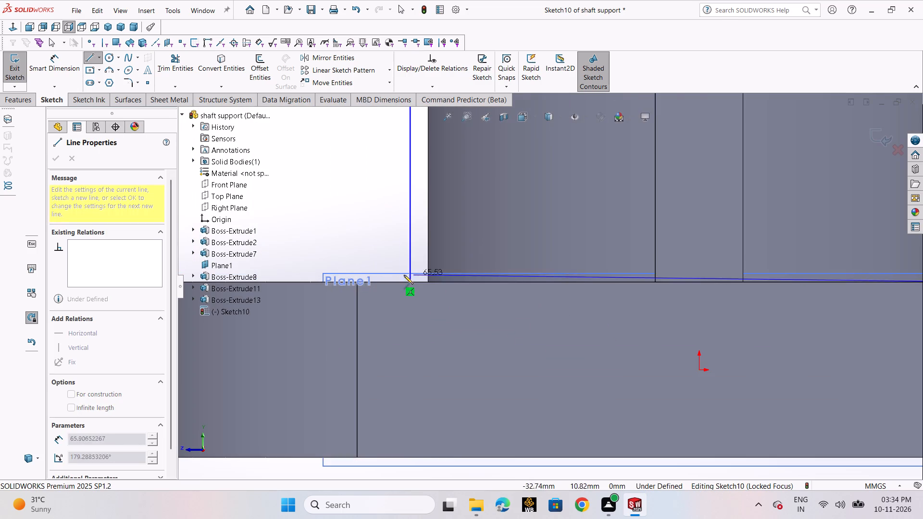
pyautogui.click(410, 282)
pyautogui.rightClick(410, 282)
pyautogui.click(443, 292)
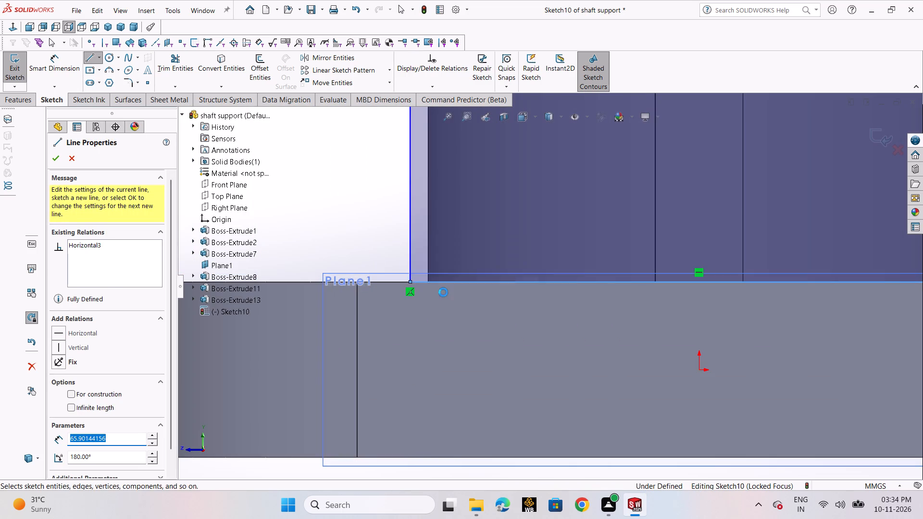
pyautogui.scroll(14, 567, 295)
pyautogui.scroll(-4, 599, 214)
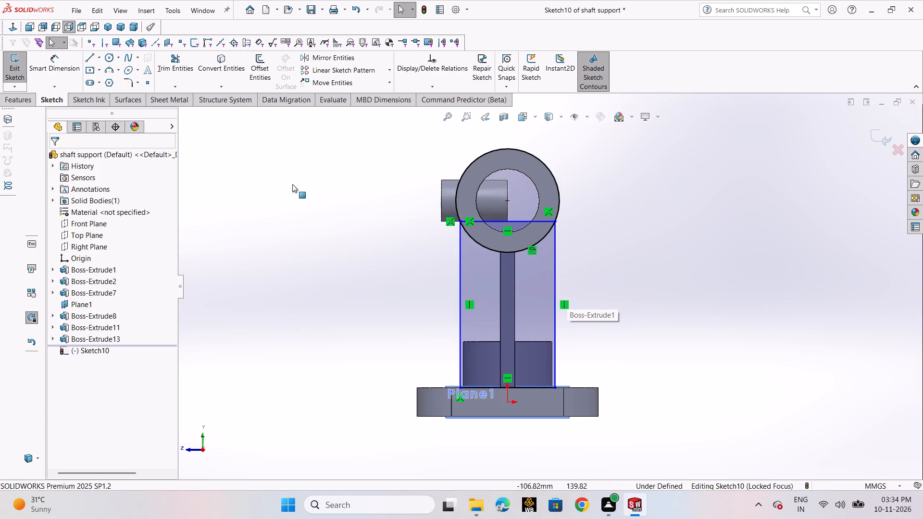
# Trim the converted circle's upper arc and the horizontal line across it, leaving the lower arc as the web profile's top.
pyautogui.click(175, 69)
pyautogui.moveTo(458, 136); pyautogui.dragTo(491, 173)
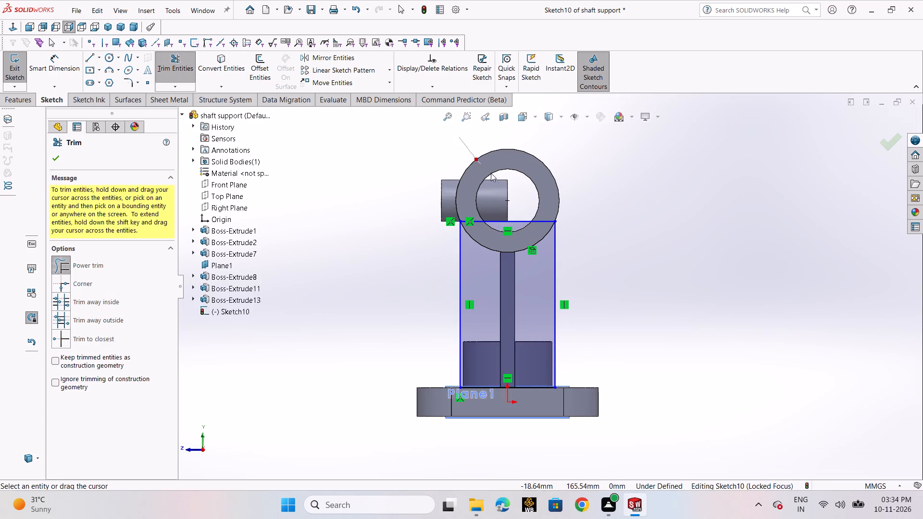
pyautogui.moveTo(491, 173); pyautogui.dragTo(495, 176)
pyautogui.moveTo(499, 203); pyautogui.dragTo(508, 225)
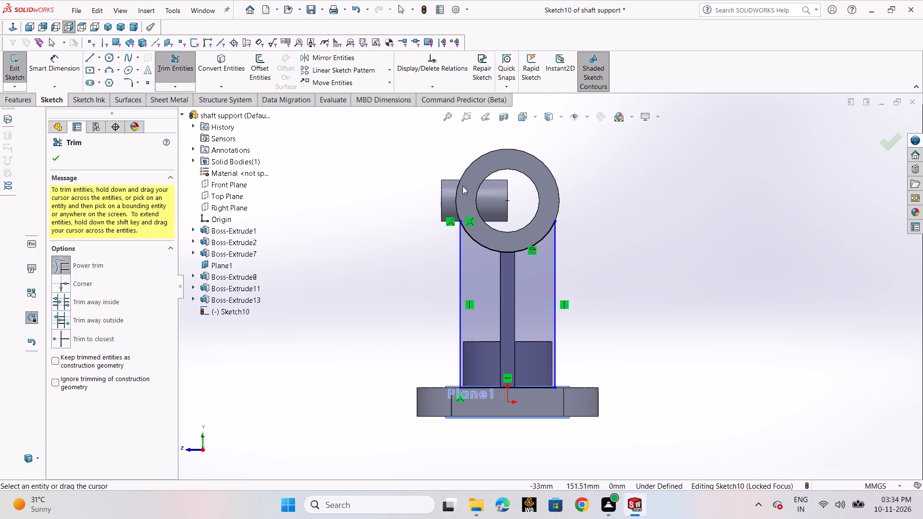
pyautogui.moveTo(471, 190); pyautogui.dragTo(448, 200)
pyautogui.moveTo(521, 199); pyautogui.dragTo(581, 202)
pyautogui.click(886, 142)
# Extrude the web profile 10 mm outward from the upright's end face, merged with the body.
pyautogui.scroll(2, 726, 259)
pyautogui.moveTo(682, 290); pyautogui.dragTo(746, 325, button='middle')
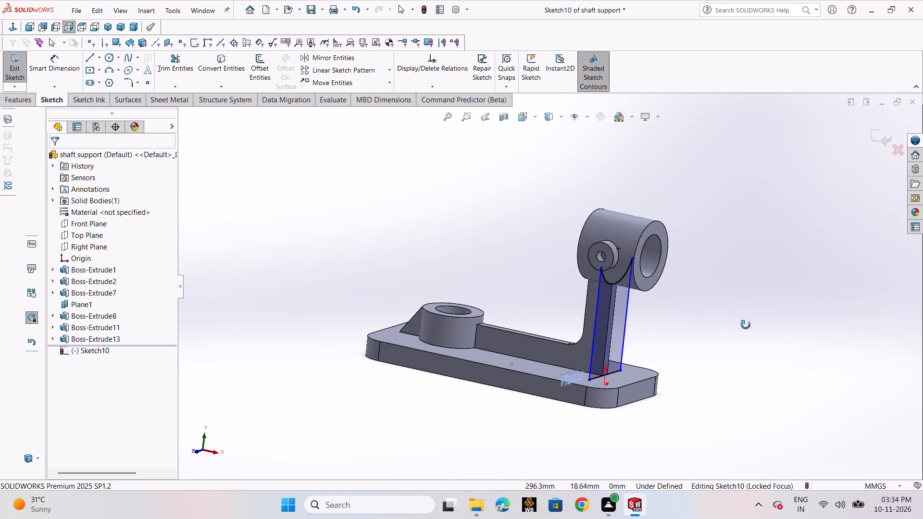
pyautogui.moveTo(746, 325); pyautogui.dragTo(746, 325, button='middle')
pyautogui.click(11, 78)
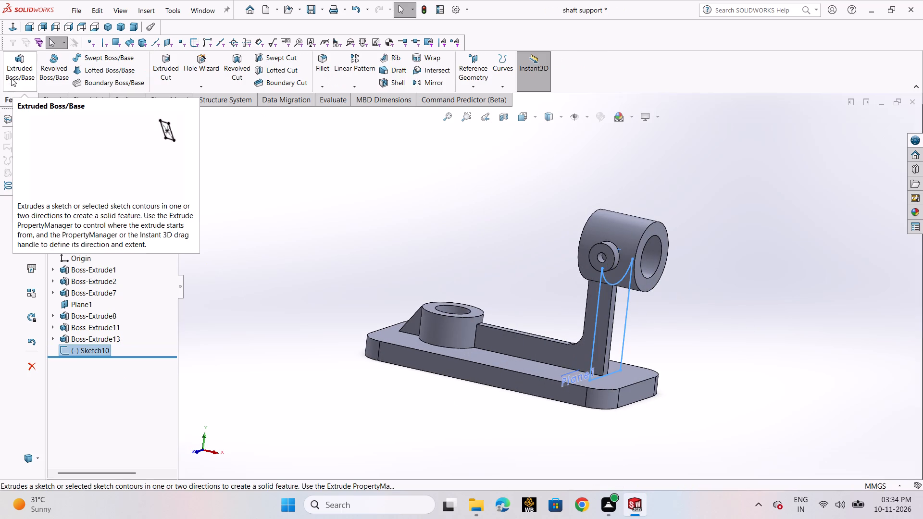
pyautogui.click(22, 65)
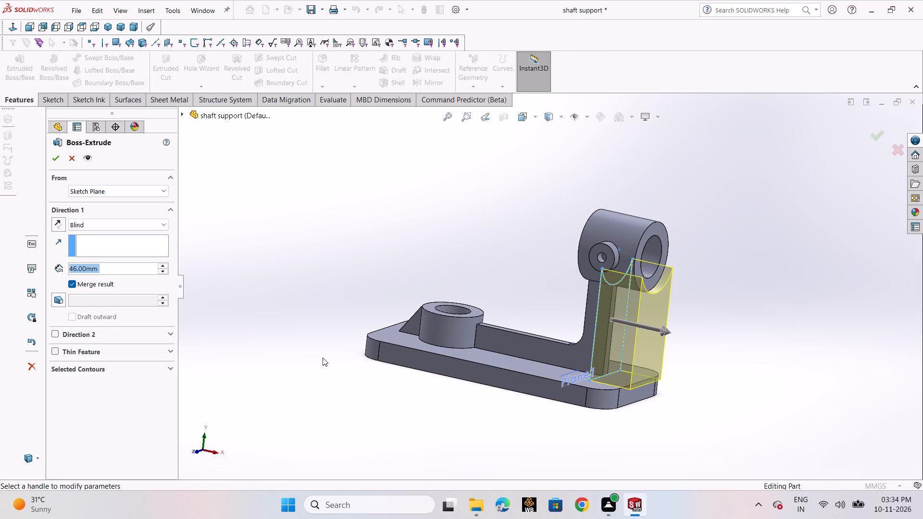
pyautogui.write('10')
pyautogui.press('Return')
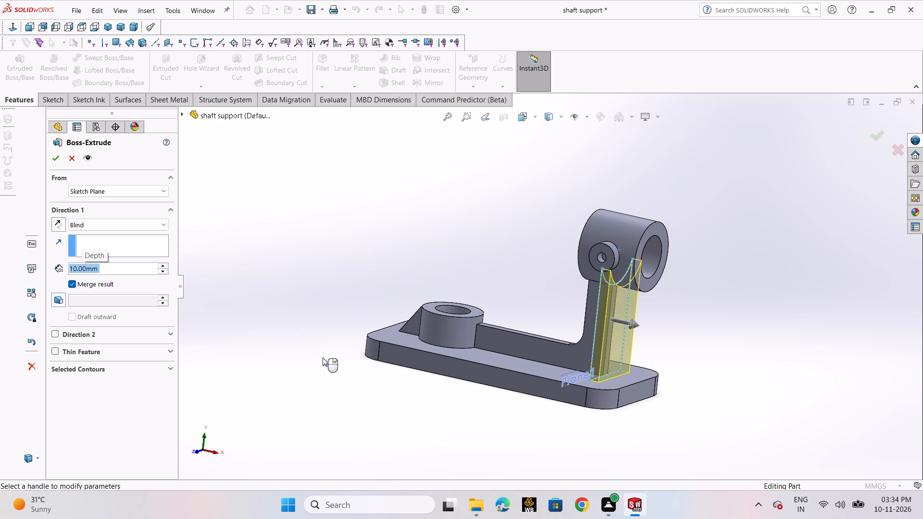
pyautogui.click(57, 164)
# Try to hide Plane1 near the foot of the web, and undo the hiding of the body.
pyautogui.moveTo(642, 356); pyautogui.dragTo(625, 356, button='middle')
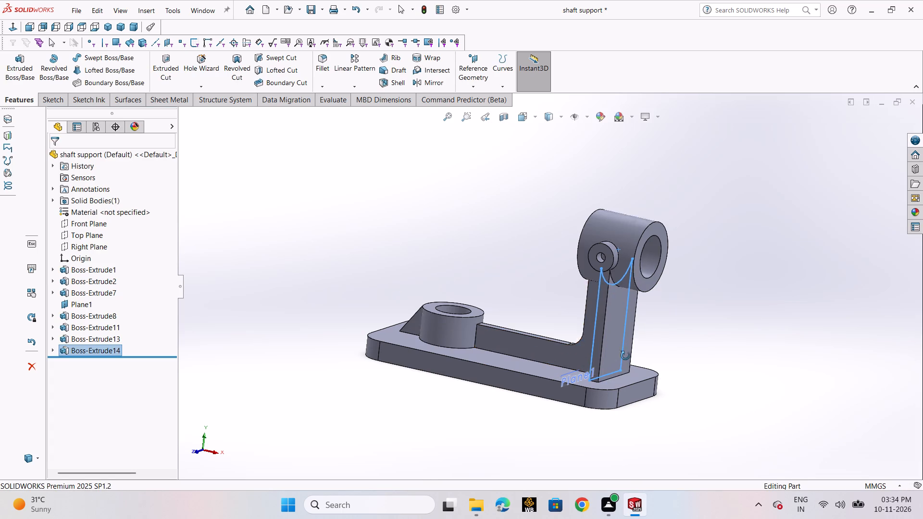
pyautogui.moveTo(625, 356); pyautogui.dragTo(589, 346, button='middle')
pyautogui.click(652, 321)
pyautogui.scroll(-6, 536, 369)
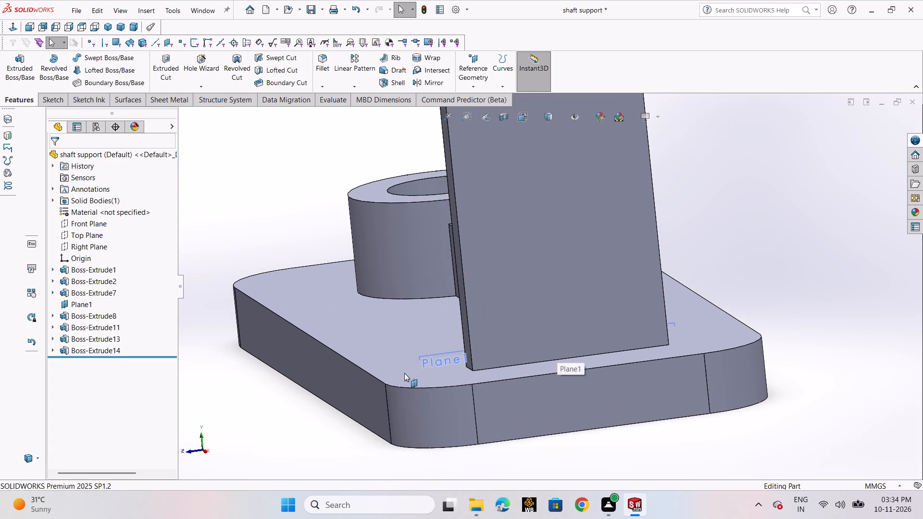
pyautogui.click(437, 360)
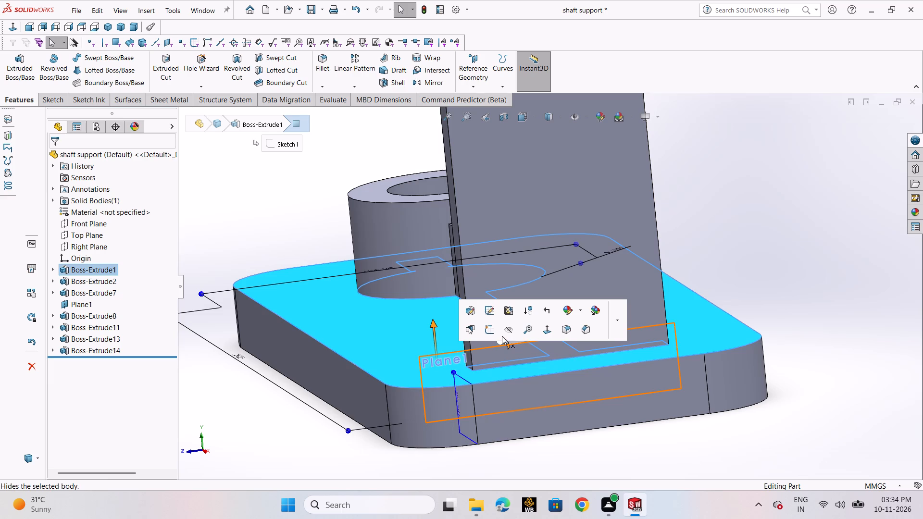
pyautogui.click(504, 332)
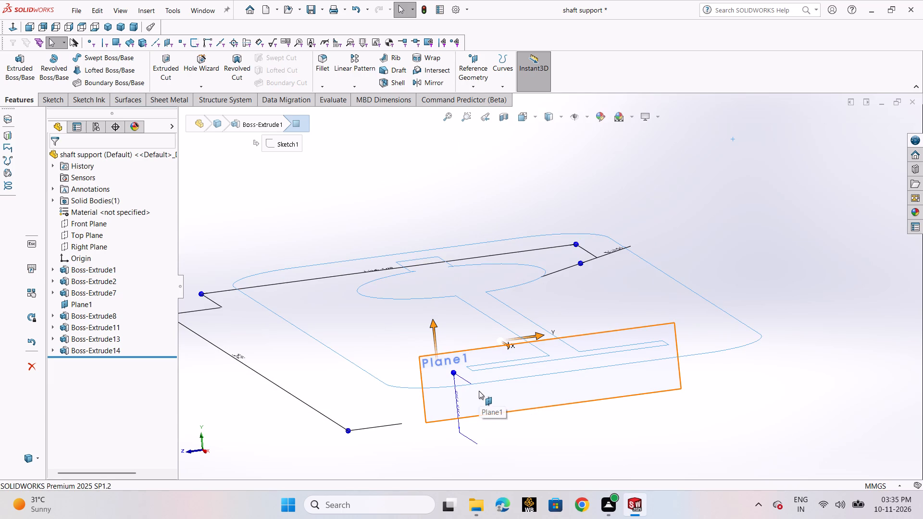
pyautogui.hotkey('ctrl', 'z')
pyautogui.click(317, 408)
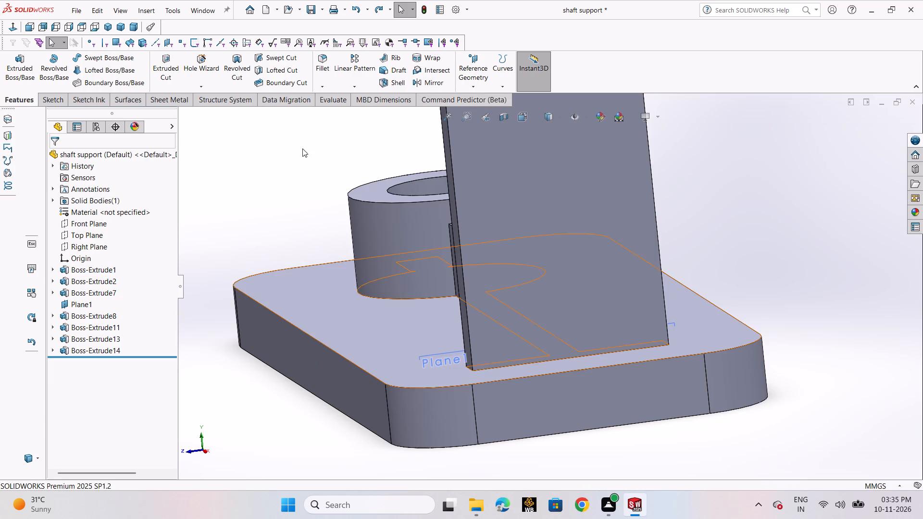
# Set up a 16 mm fillet on the short bottom edge where one narrow side of the web meets the base.
pyautogui.click(325, 66)
pyautogui.scroll(-5, 494, 302)
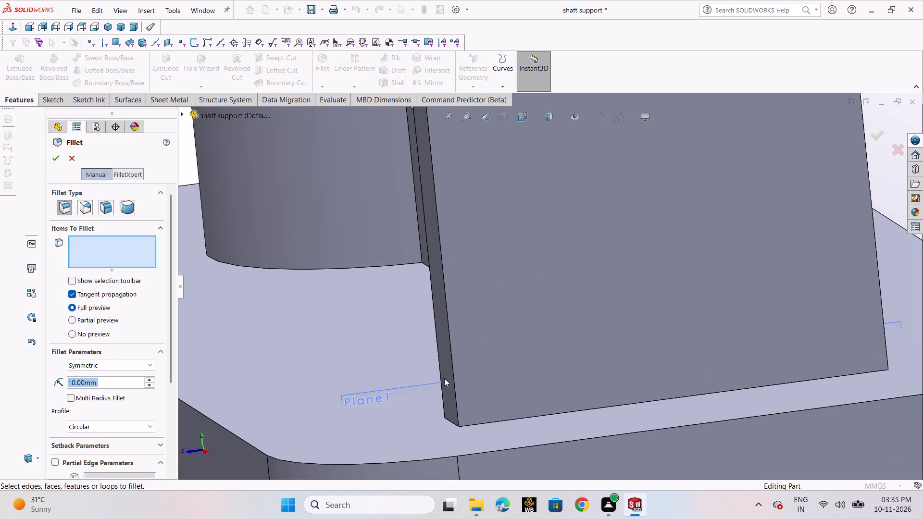
pyautogui.scroll(-4, 462, 408)
pyautogui.click(466, 404)
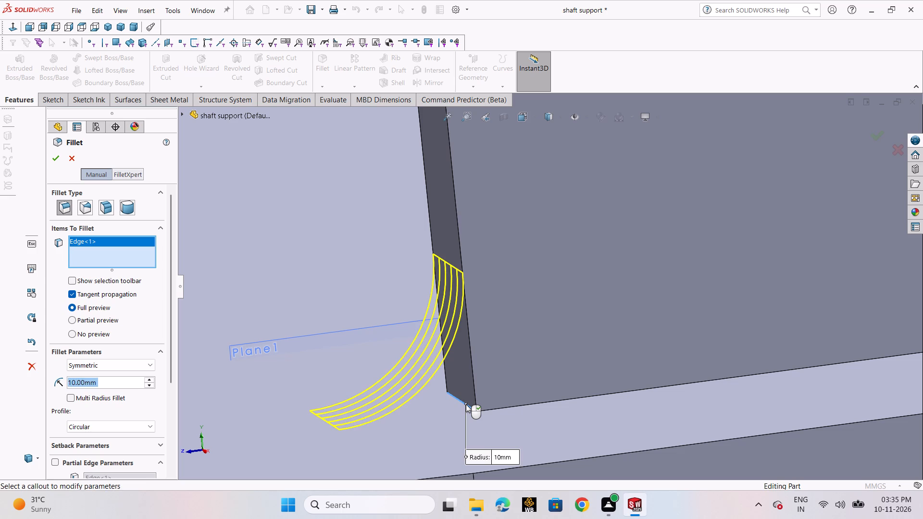
pyautogui.write('16')
pyautogui.press('Return')
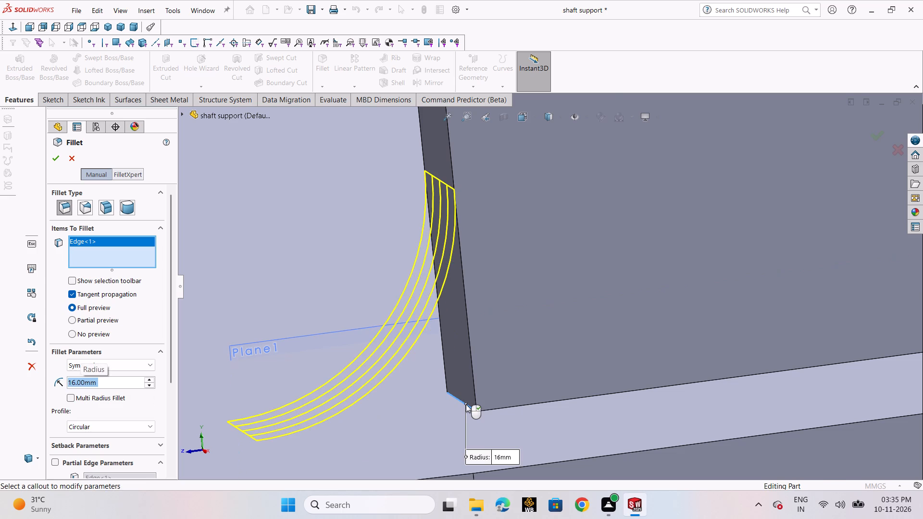
# Add the short bottom edge on the web's opposite narrow side to the fillet, without its side face, and apply it.
pyautogui.scroll(8, 314, 244)
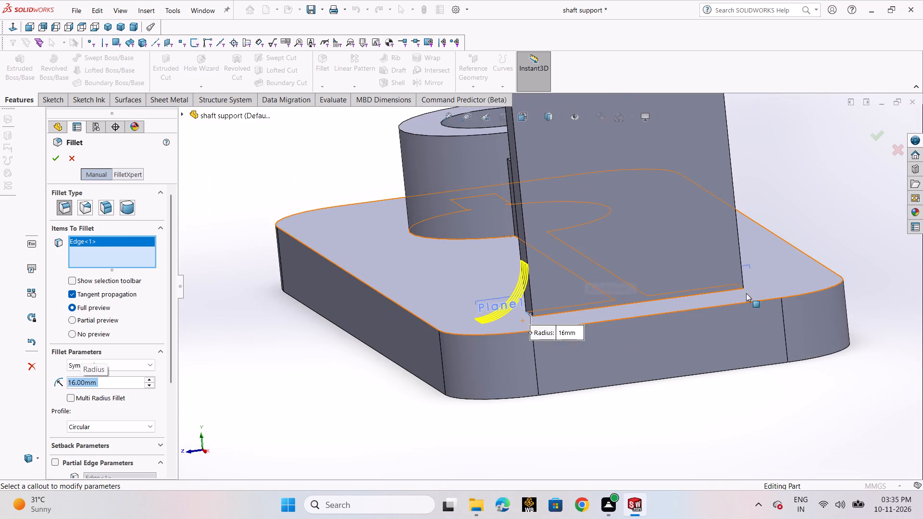
pyautogui.moveTo(746, 293); pyautogui.dragTo(714, 336, button='middle')
pyautogui.scroll(-3, 754, 291)
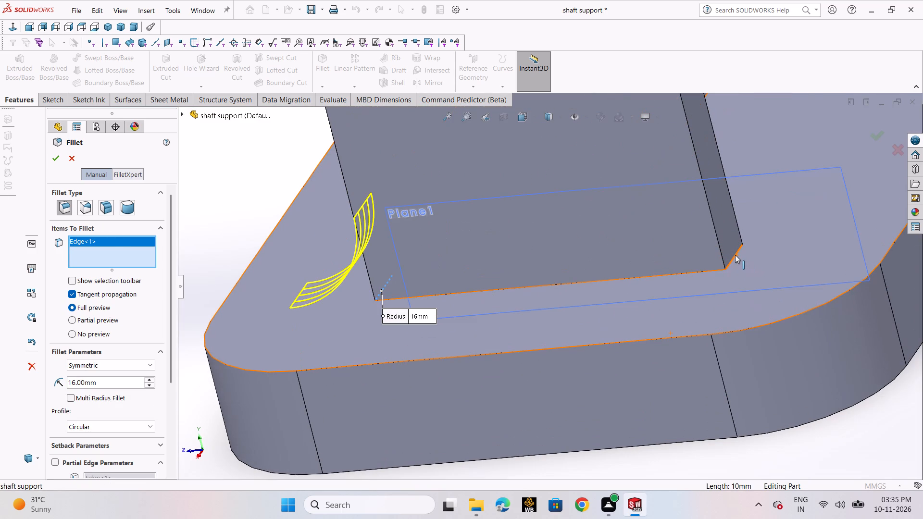
pyautogui.click(735, 253)
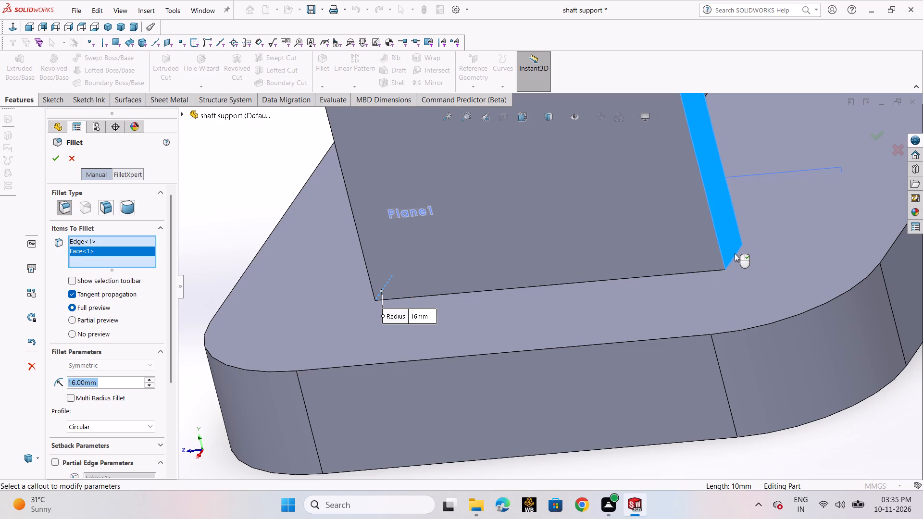
pyautogui.rightClick(85, 251)
pyautogui.click(131, 270)
pyautogui.scroll(-5, 814, 284)
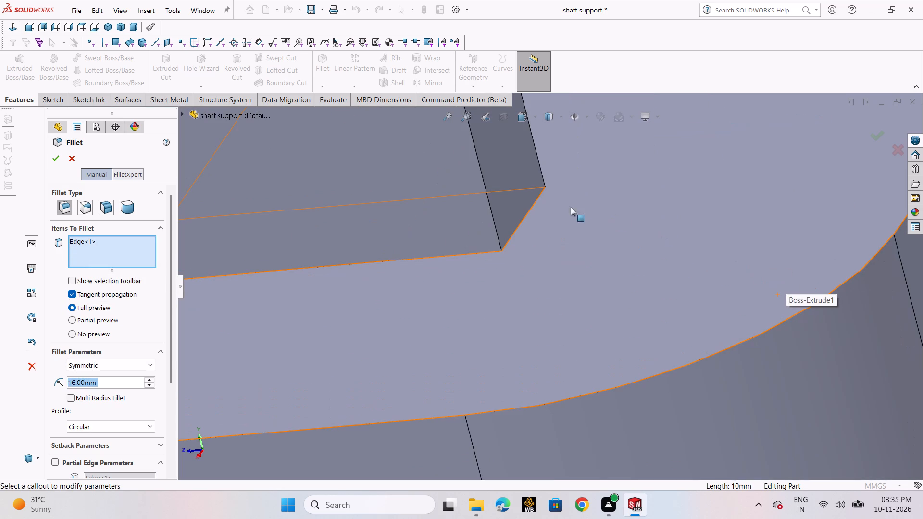
pyautogui.click(524, 215)
pyautogui.scroll(4, 524, 215)
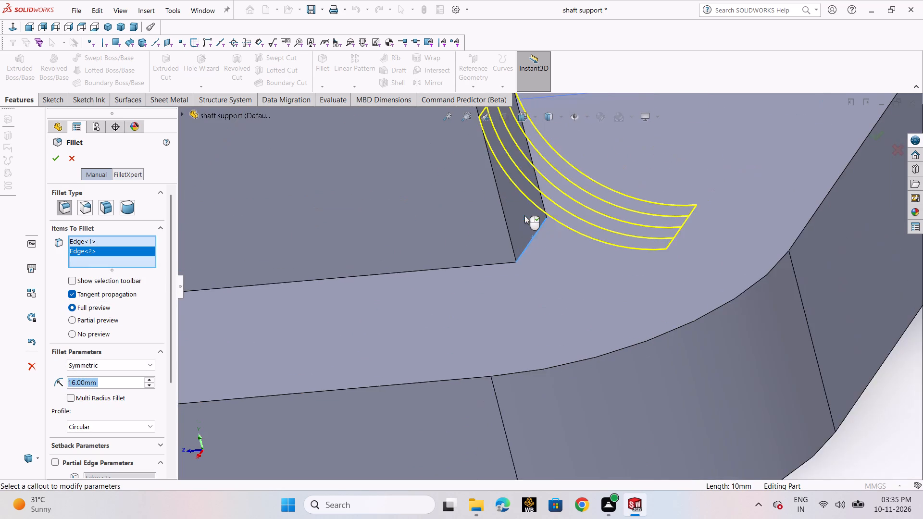
pyautogui.scroll(8, 524, 215)
pyautogui.click(62, 158)
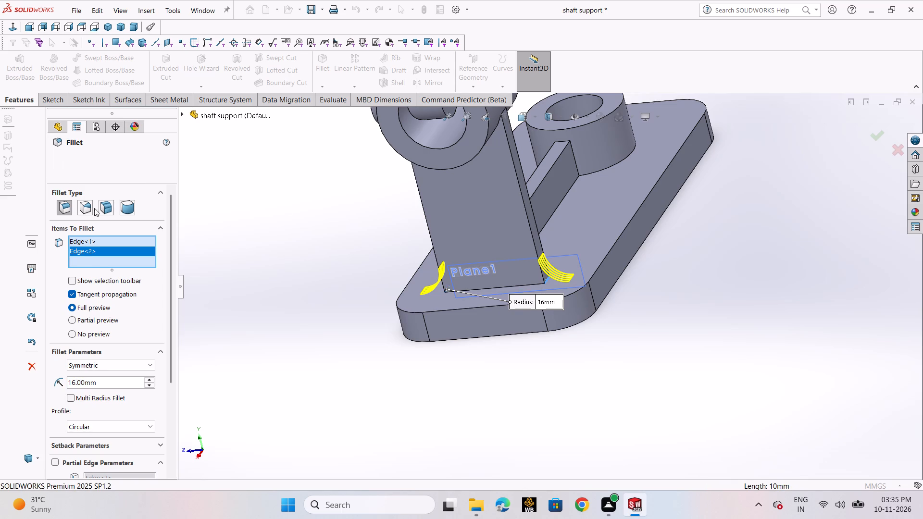
pyautogui.click(416, 369)
# Examine the whole shaft support with its filleted web from different angles.
pyautogui.scroll(2, 572, 393)
pyautogui.moveTo(578, 396); pyautogui.dragTo(700, 344, button='middle')
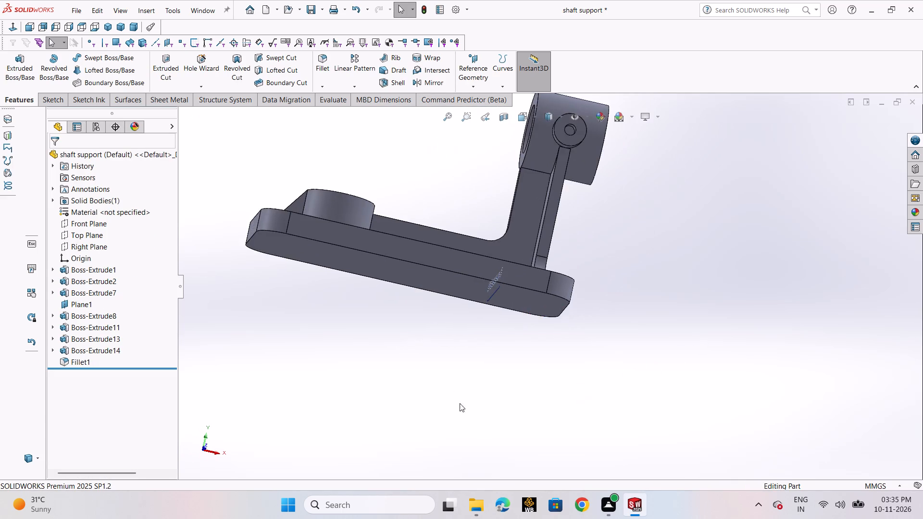
pyautogui.scroll(2, 443, 405)
pyautogui.scroll(-3, 484, 389)
pyautogui.scroll(5, 570, 324)
pyautogui.moveTo(540, 298); pyautogui.dragTo(545, 351, button='middle')
pyautogui.scroll(4, 588, 157)
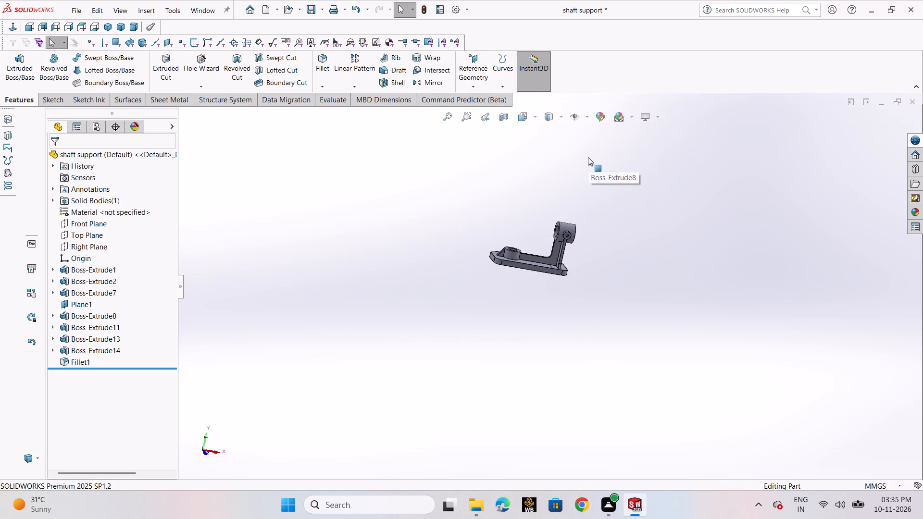
pyautogui.scroll(2, 588, 157)
pyautogui.scroll(-3, 588, 157)
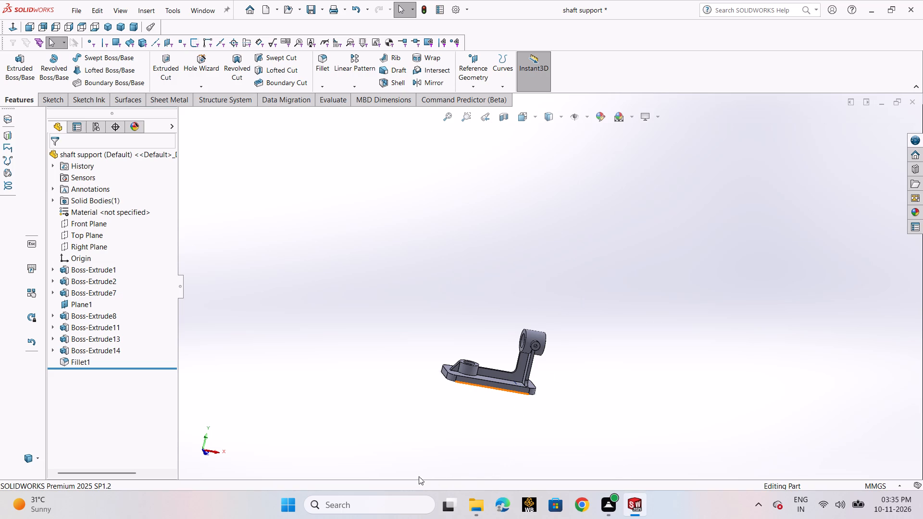
pyautogui.scroll(1, 514, 368)
# Sketch on the base's top face two circles, radii about 10.6 and 11.5 mm, near the corners beside the low hollow cylinder.
pyautogui.moveTo(510, 381); pyautogui.dragTo(516, 433, button='middle')
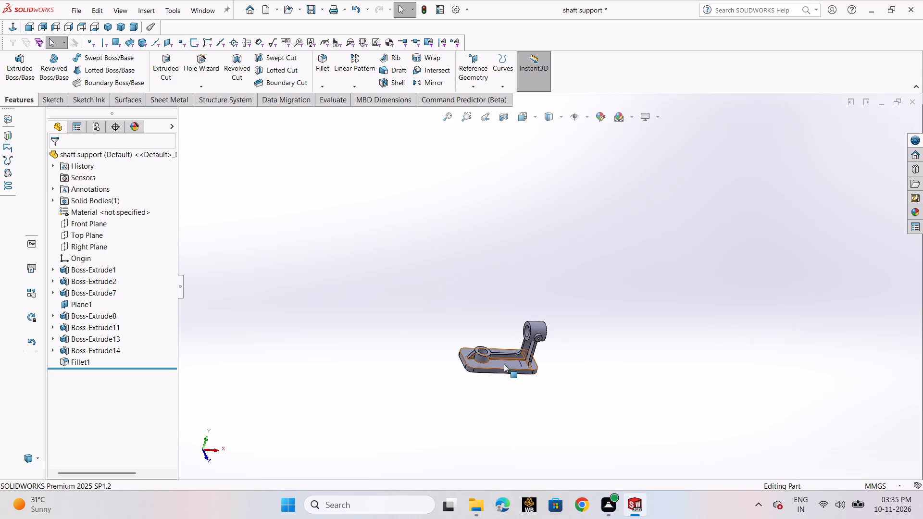
pyautogui.click(504, 361)
pyautogui.click(560, 336)
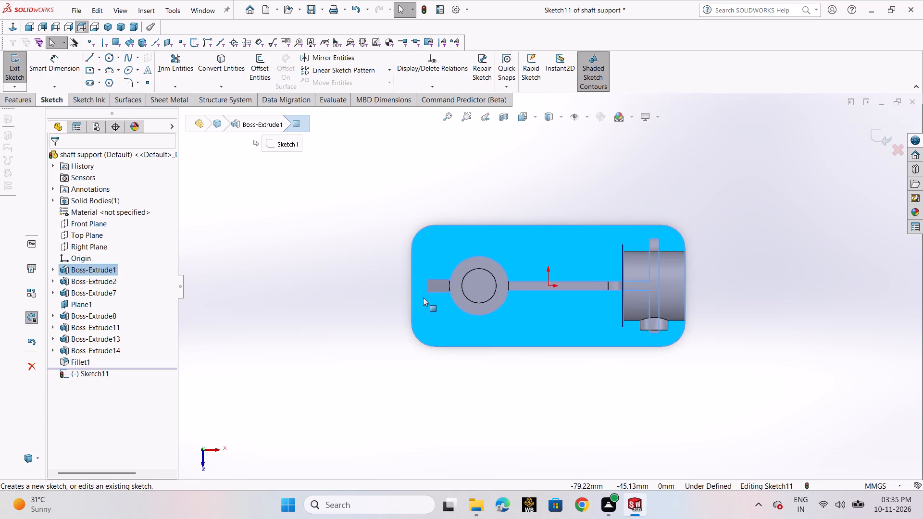
pyautogui.click(110, 61)
pyautogui.click(121, 65)
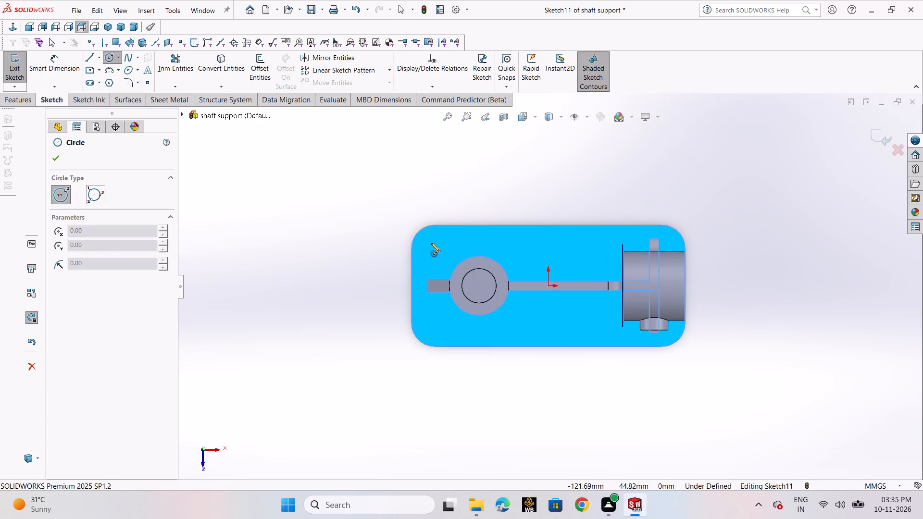
pyautogui.click(430, 243)
pyautogui.click(438, 249)
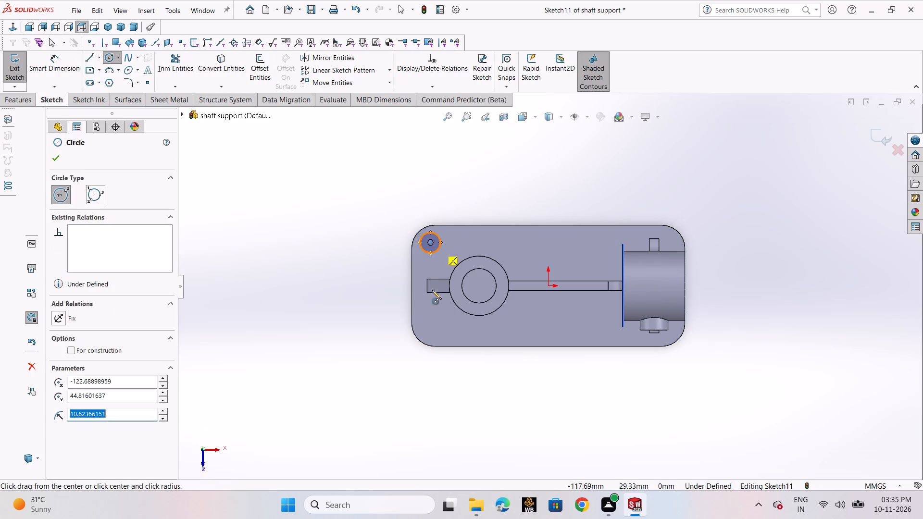
pyautogui.click(429, 331)
pyautogui.click(439, 337)
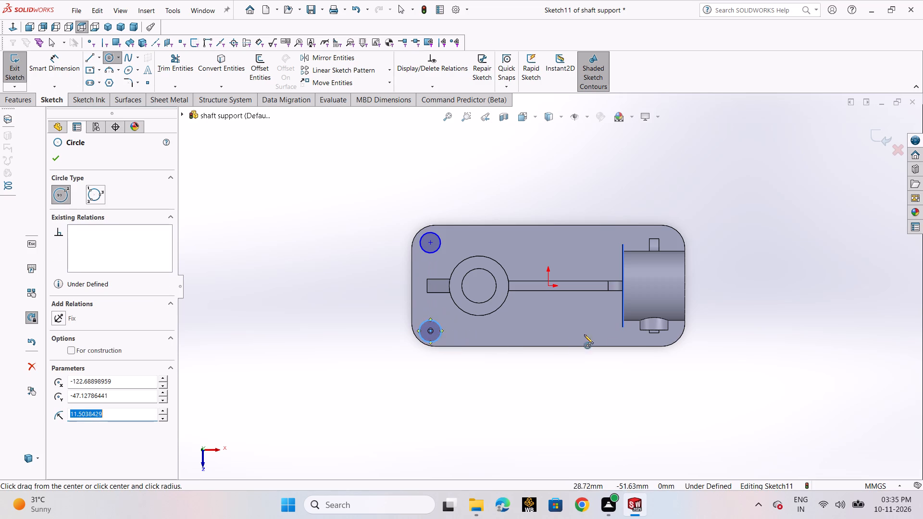
# Sketch two circles, radii about 2.9 and 7 mm, near the base corners beside the elevated cylinder.
pyautogui.click(671, 334)
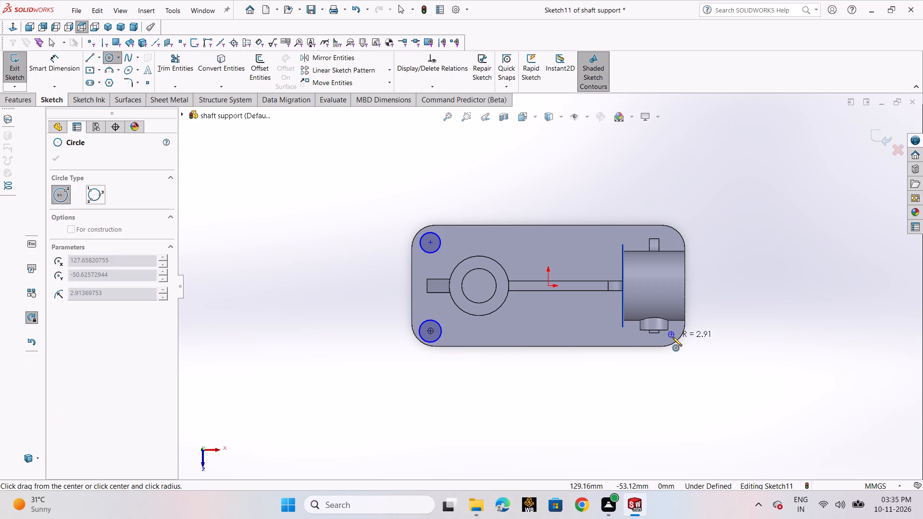
pyautogui.click(673, 337)
pyautogui.click(667, 236)
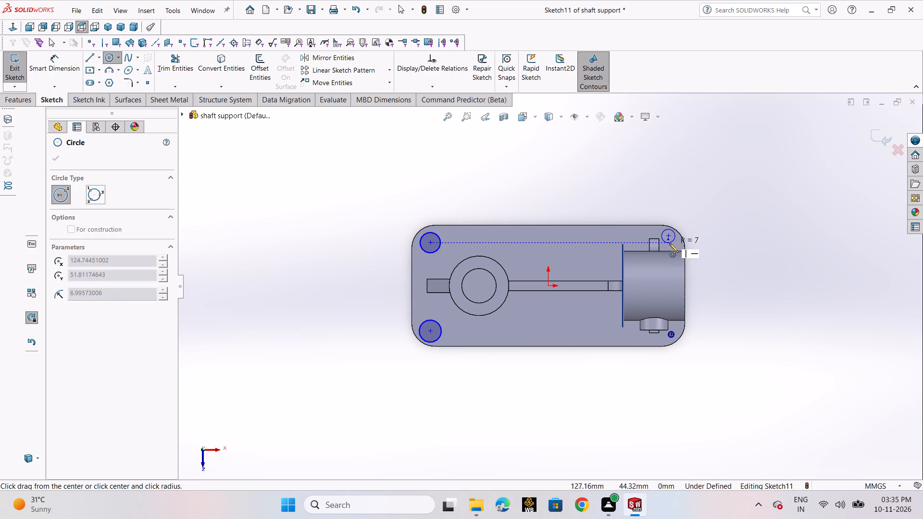
pyautogui.click(669, 242)
pyautogui.rightClick(666, 243)
pyautogui.click(684, 250)
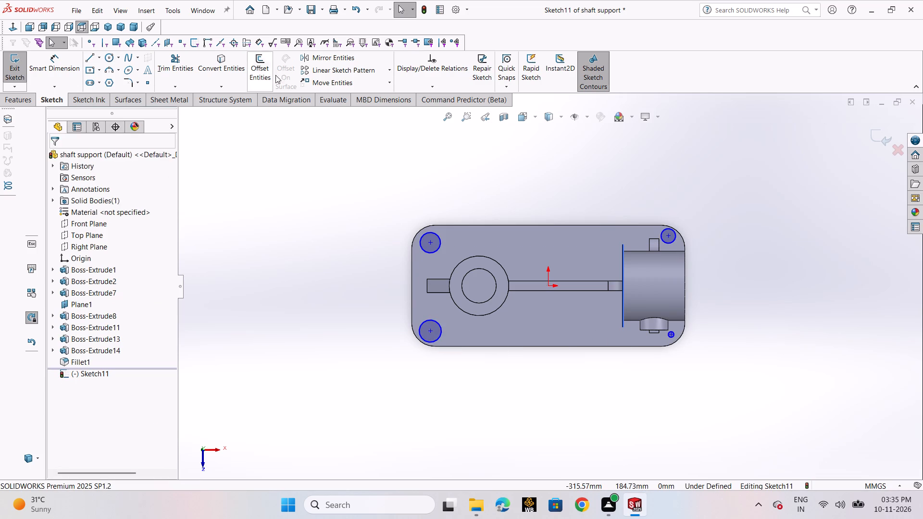
# Add an Equal relation among all four corner circles on the base's top face.
pyautogui.click(418, 86)
pyautogui.click(424, 107)
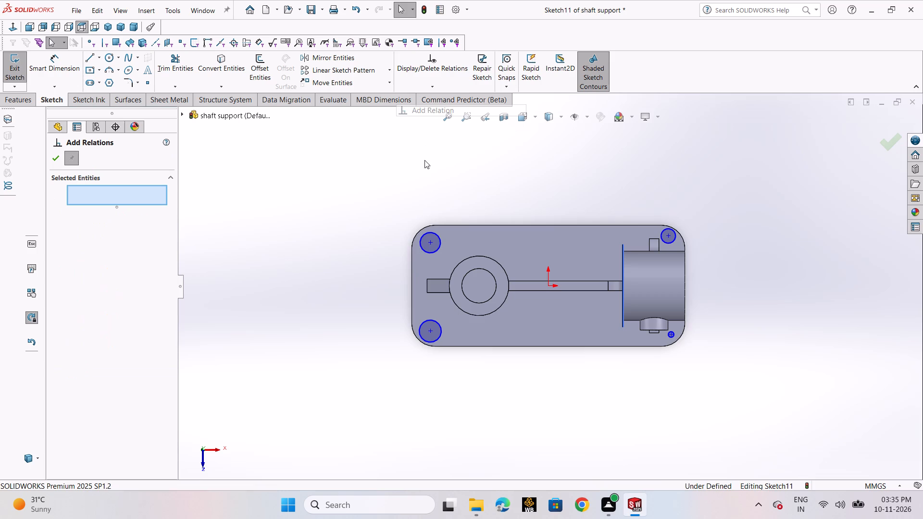
pyautogui.click(438, 235)
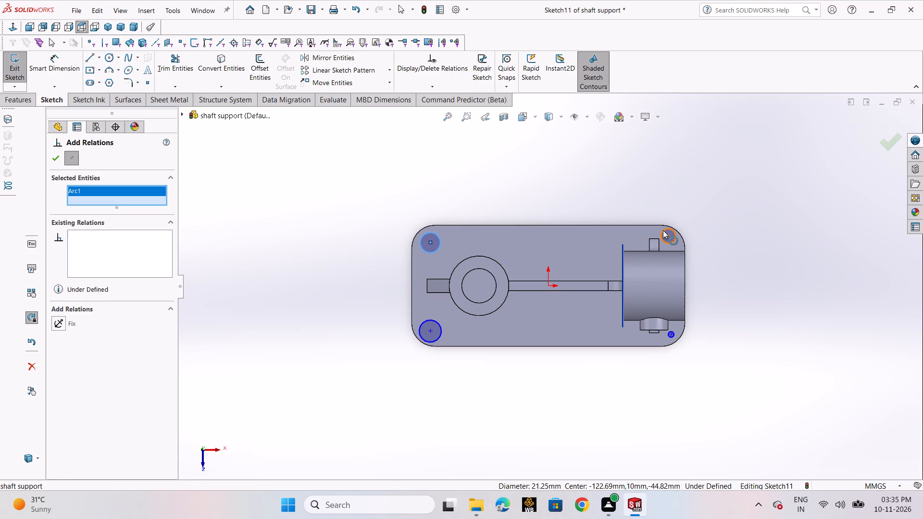
pyautogui.click(663, 230)
pyautogui.click(668, 336)
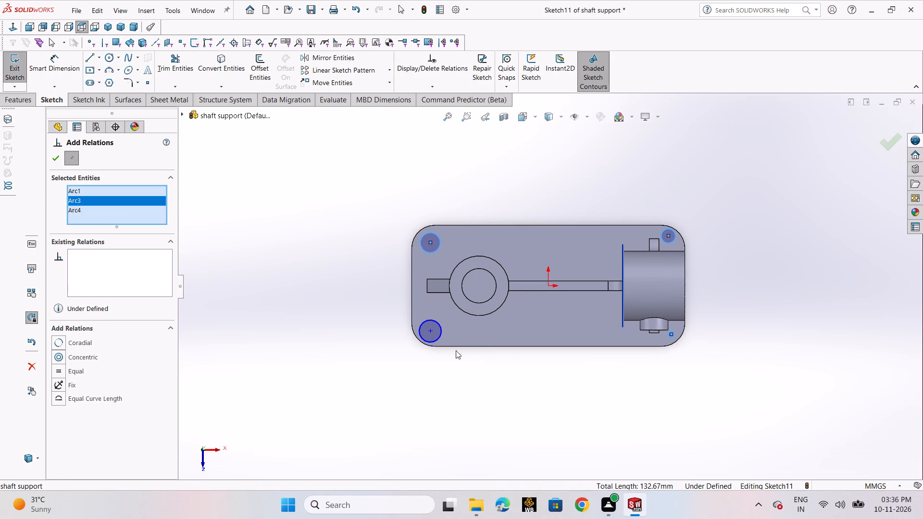
pyautogui.click(438, 328)
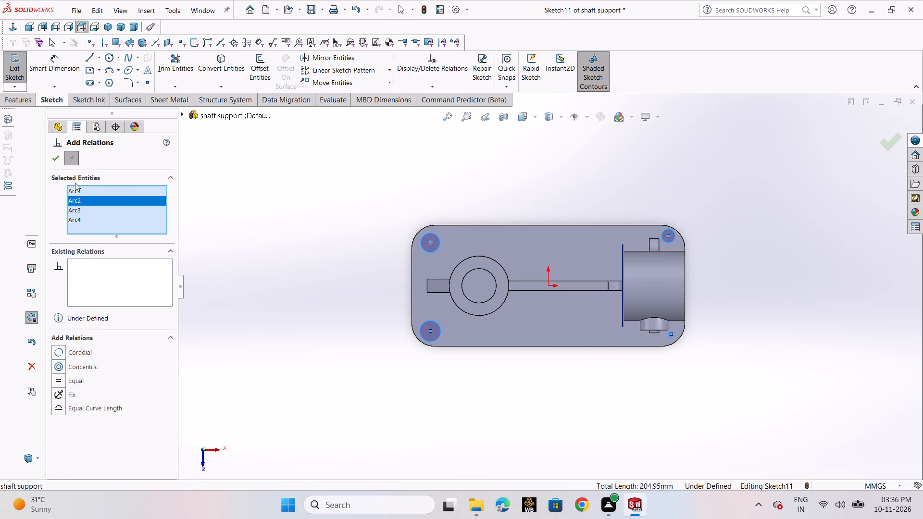
pyautogui.click(78, 378)
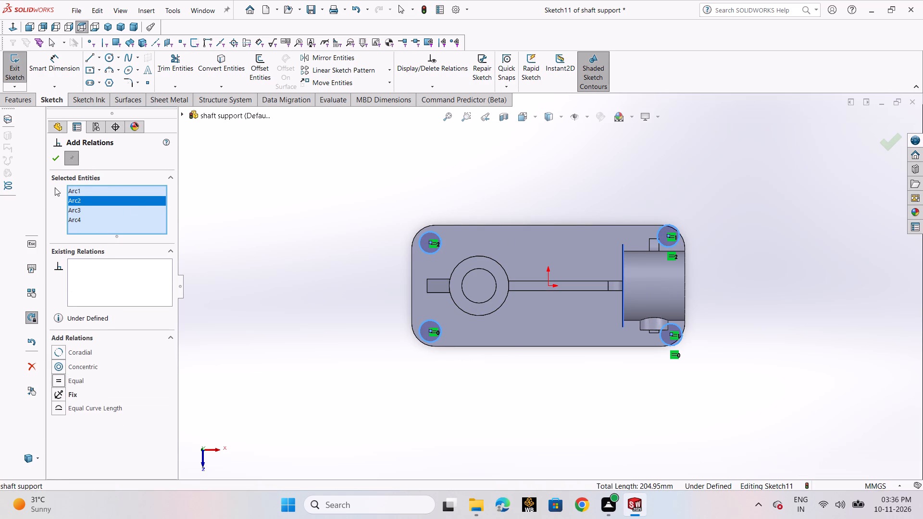
pyautogui.click(56, 161)
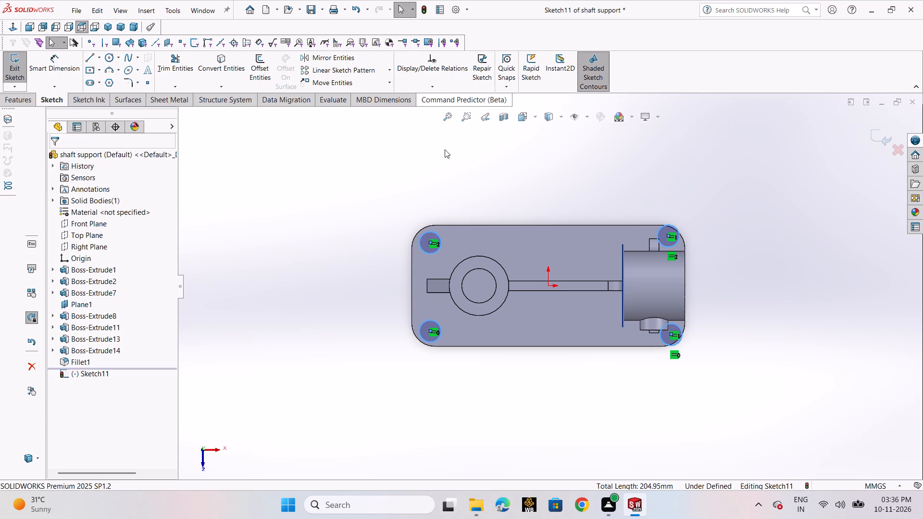
pyautogui.click(448, 162)
# Make the rear circle beside the low hollow cylinder concentric with the base's rounded corner edge.
pyautogui.click(434, 85)
pyautogui.click(445, 107)
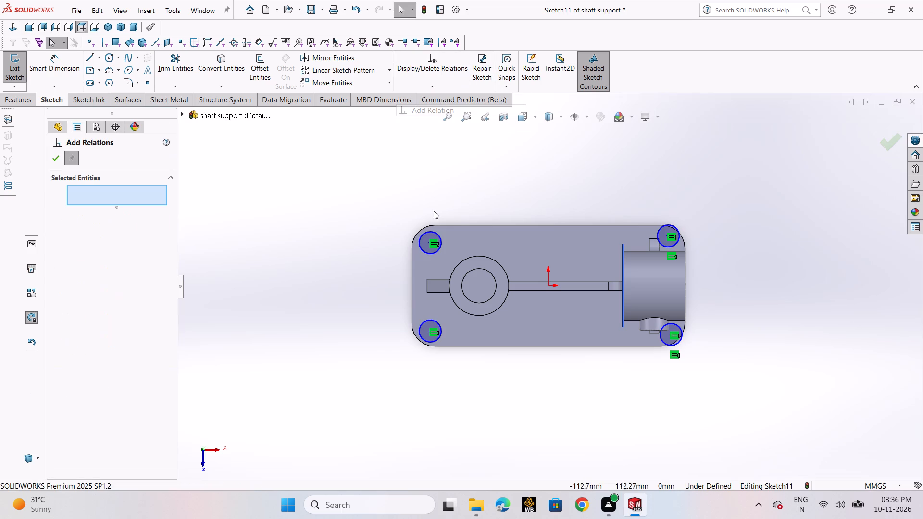
pyautogui.scroll(-9, 437, 239)
pyautogui.click(474, 255)
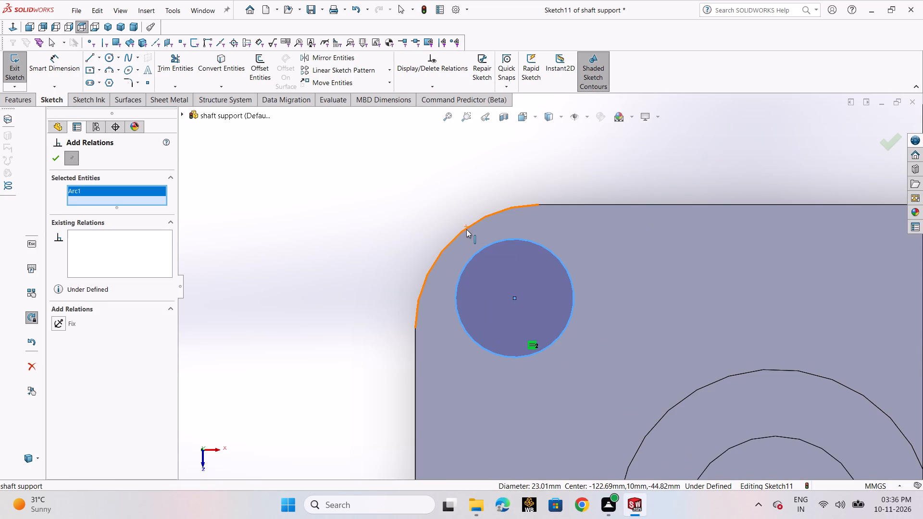
pyautogui.click(466, 229)
pyautogui.click(89, 360)
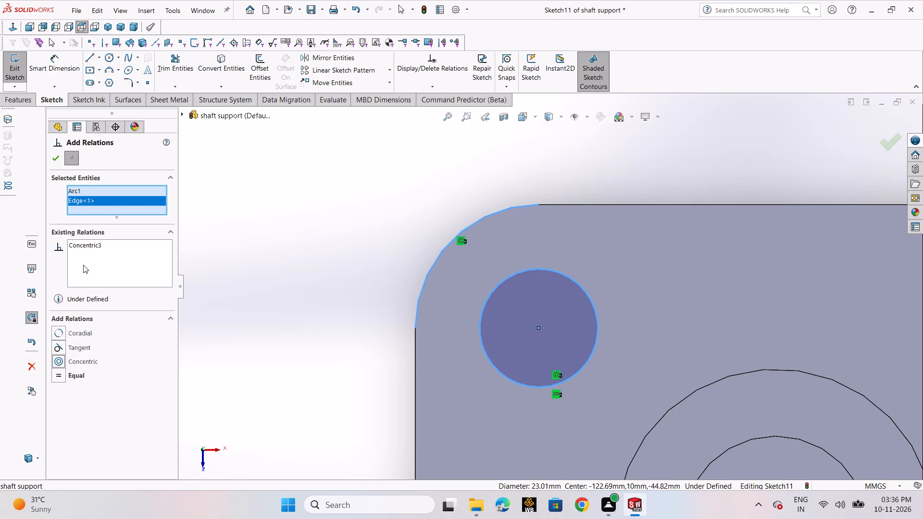
pyautogui.click(54, 162)
# Make the front circle beside the low hollow cylinder concentric with its rounded base corner edge.
pyautogui.scroll(11, 495, 345)
pyautogui.scroll(-3, 576, 367)
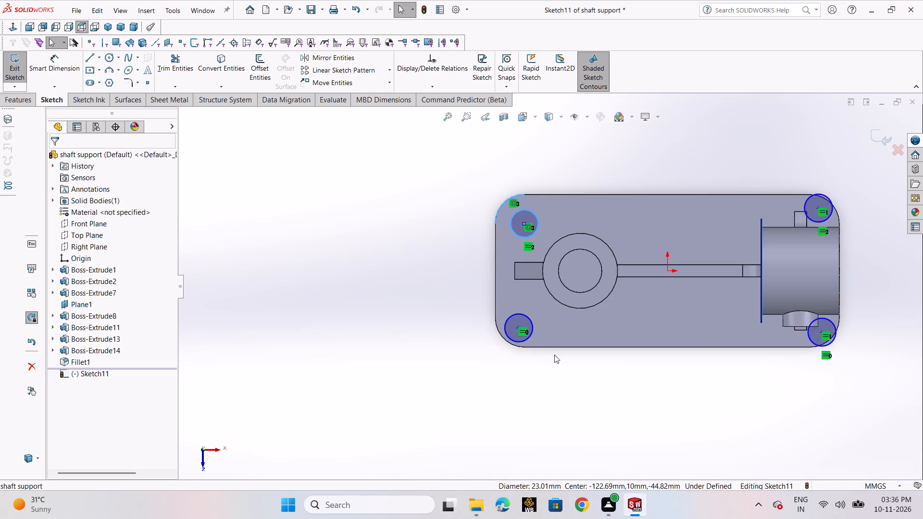
pyautogui.scroll(-4, 554, 355)
pyautogui.click(338, 338)
pyautogui.click(444, 85)
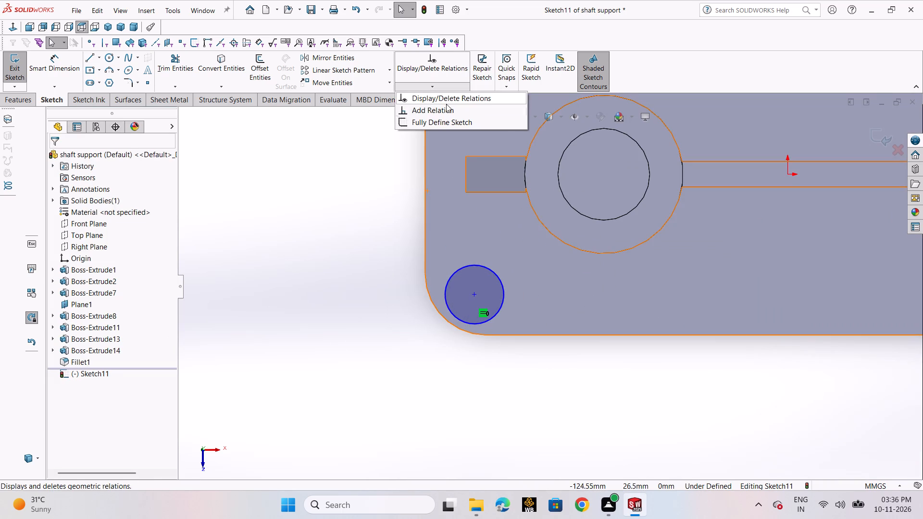
pyautogui.click(446, 105)
pyautogui.click(460, 318)
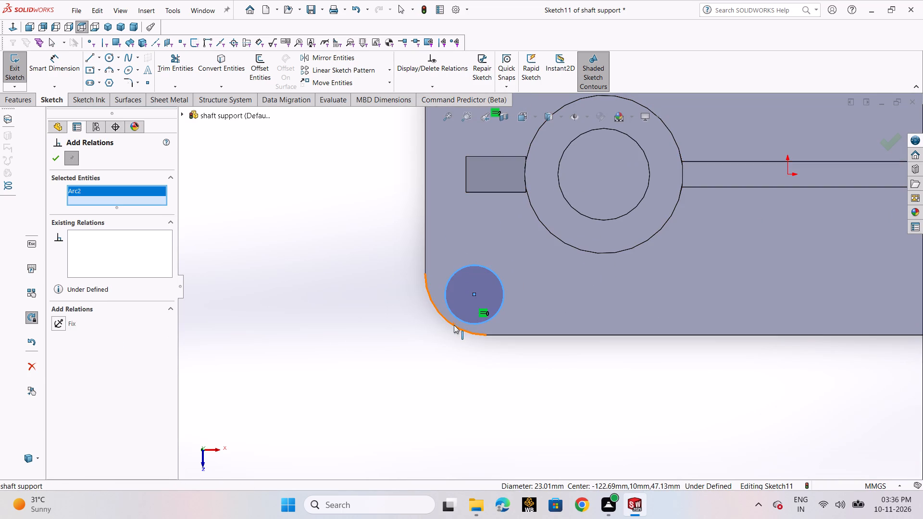
pyautogui.click(454, 325)
pyautogui.click(93, 359)
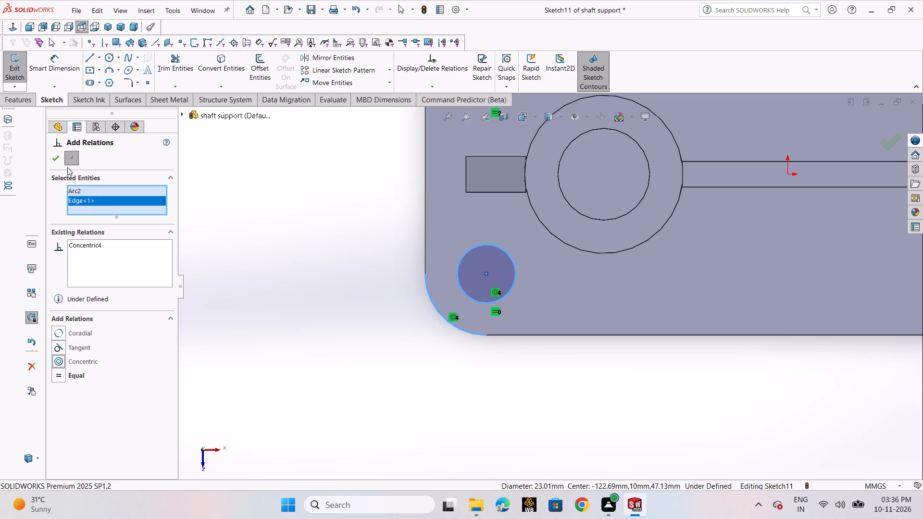
pyautogui.click(58, 161)
# Make the front circle near the elevated cylinder concentric with its rounded base corner edge.
pyautogui.scroll(10, 666, 299)
pyautogui.scroll(-5, 735, 281)
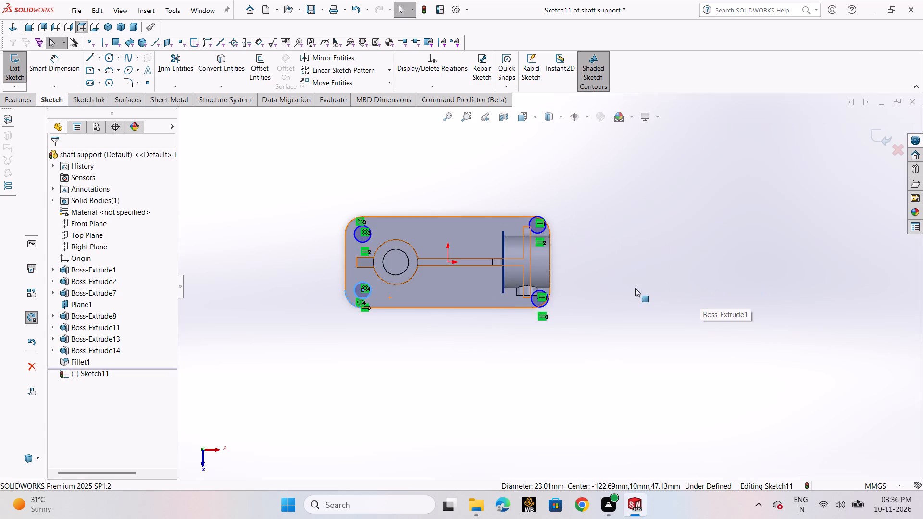
pyautogui.scroll(-1, 635, 288)
pyautogui.click(585, 302)
pyautogui.scroll(-10, 461, 306)
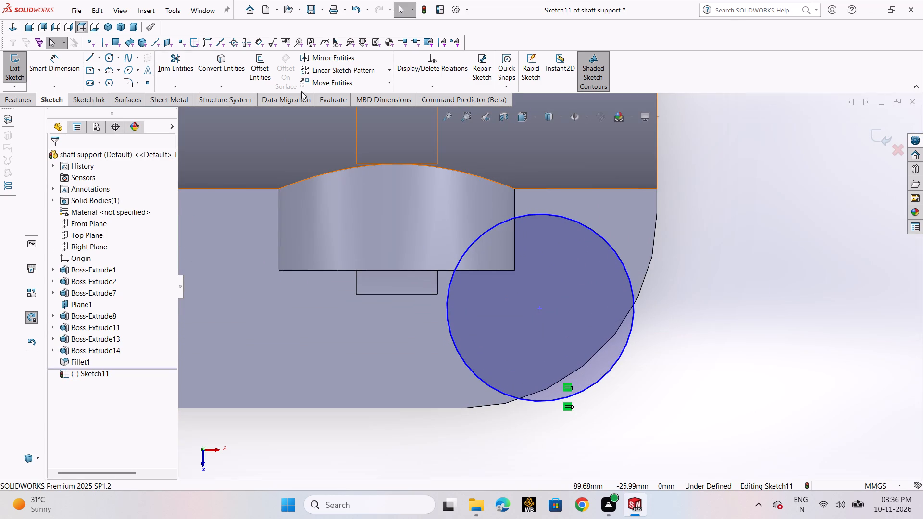
pyautogui.click(457, 88)
pyautogui.click(458, 106)
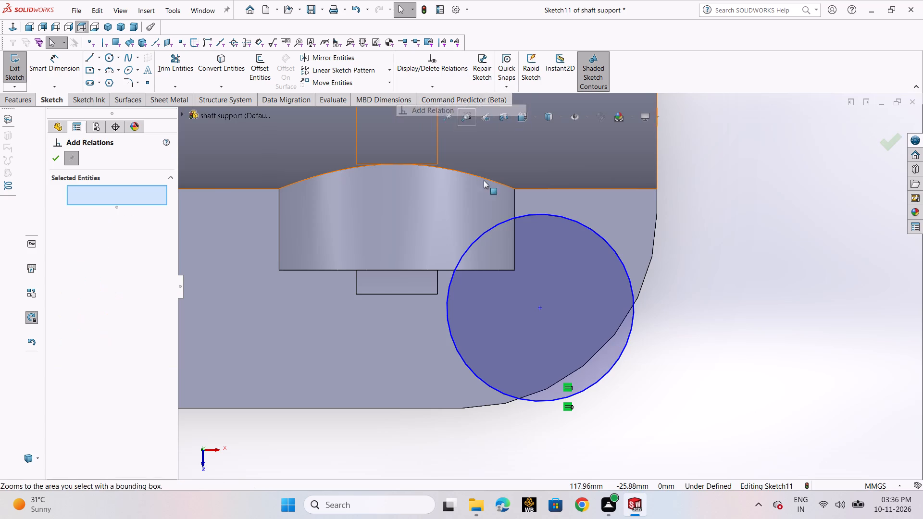
pyautogui.click(629, 283)
pyautogui.click(641, 288)
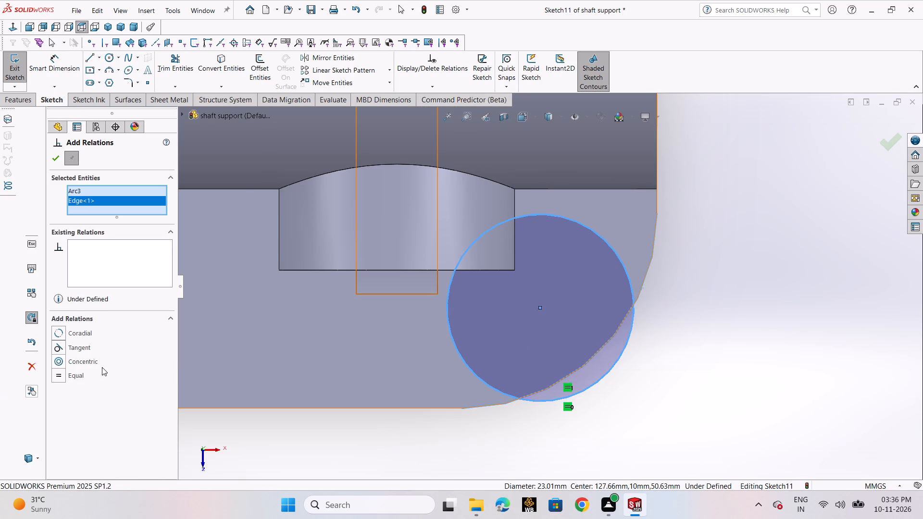
pyautogui.click(89, 364)
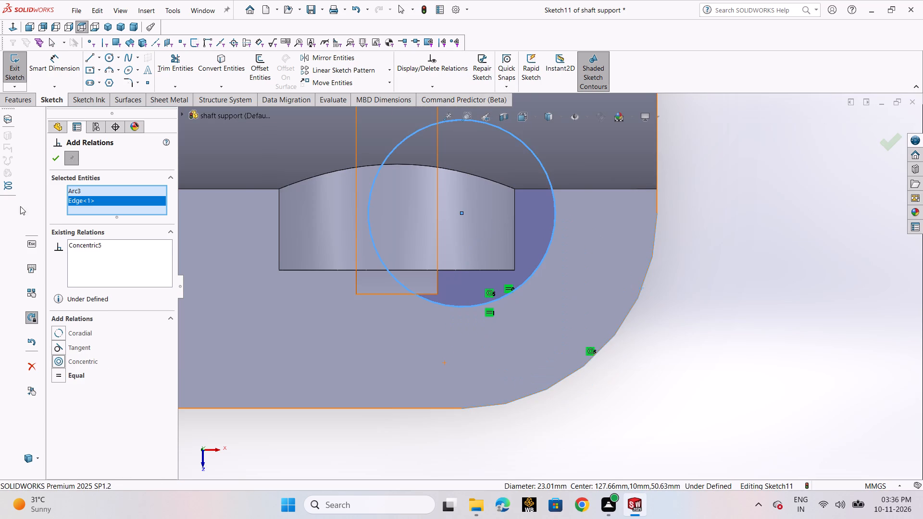
pyautogui.click(56, 160)
# Make the rear circle near the elevated cylinder concentric with its rounded base corner edge.
pyautogui.scroll(6, 457, 314)
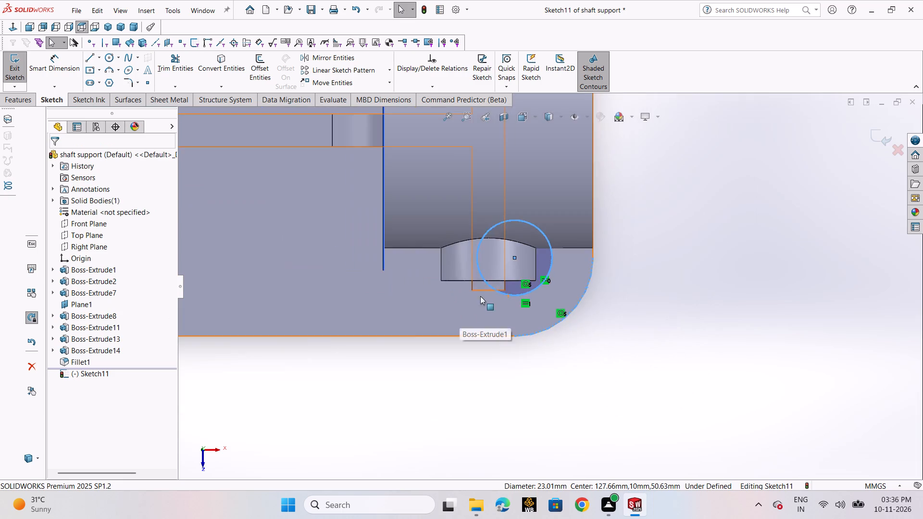
pyautogui.scroll(6, 480, 296)
pyautogui.scroll(-7, 554, 178)
pyautogui.click(583, 229)
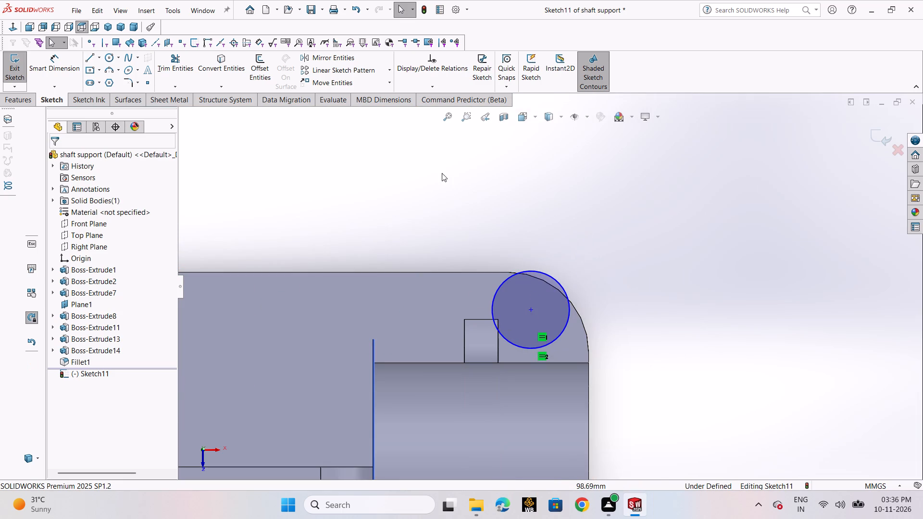
pyautogui.click(432, 84)
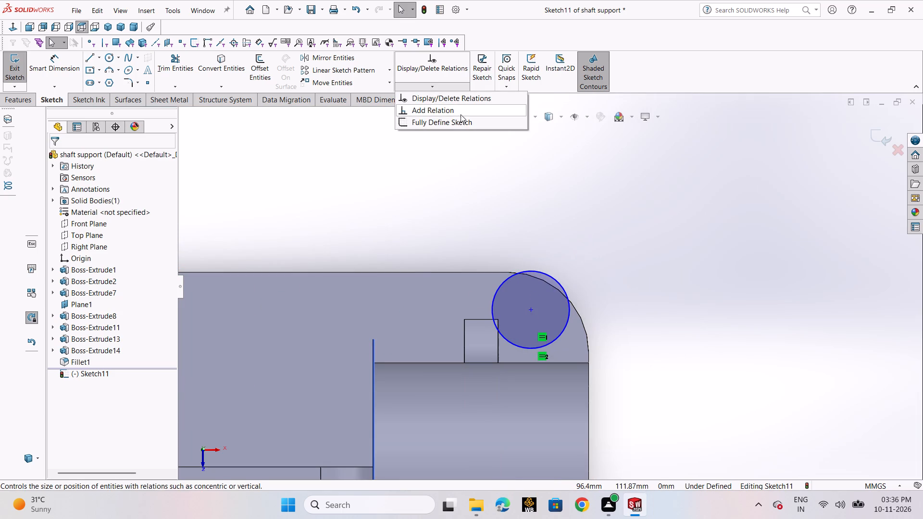
pyautogui.click(461, 114)
pyautogui.click(561, 284)
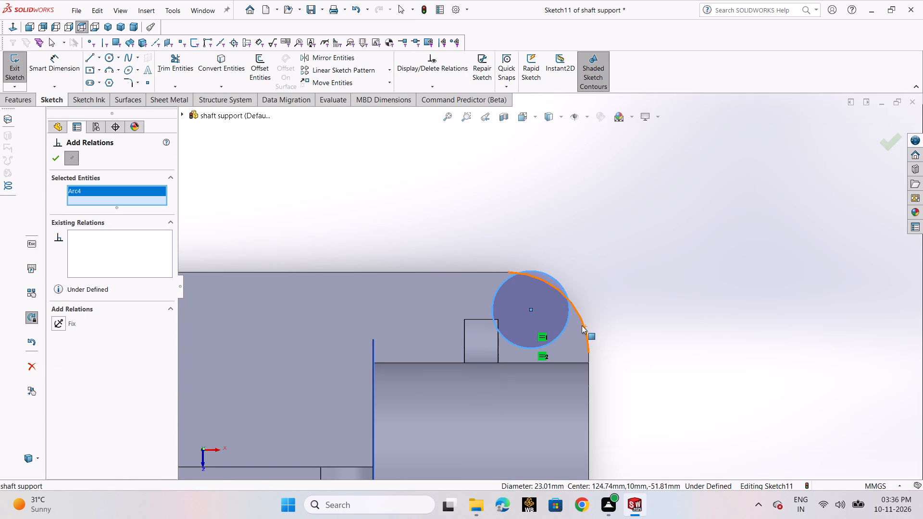
pyautogui.click(583, 322)
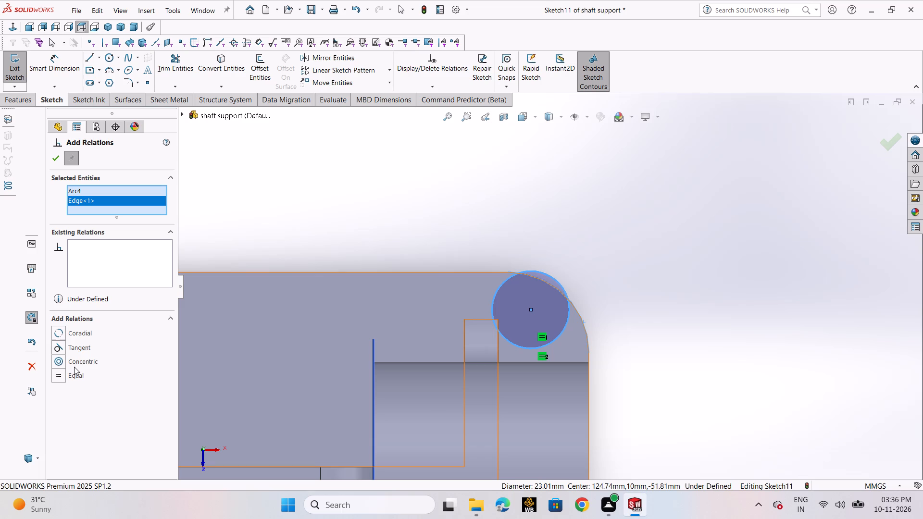
pyautogui.click(75, 364)
pyautogui.click(52, 156)
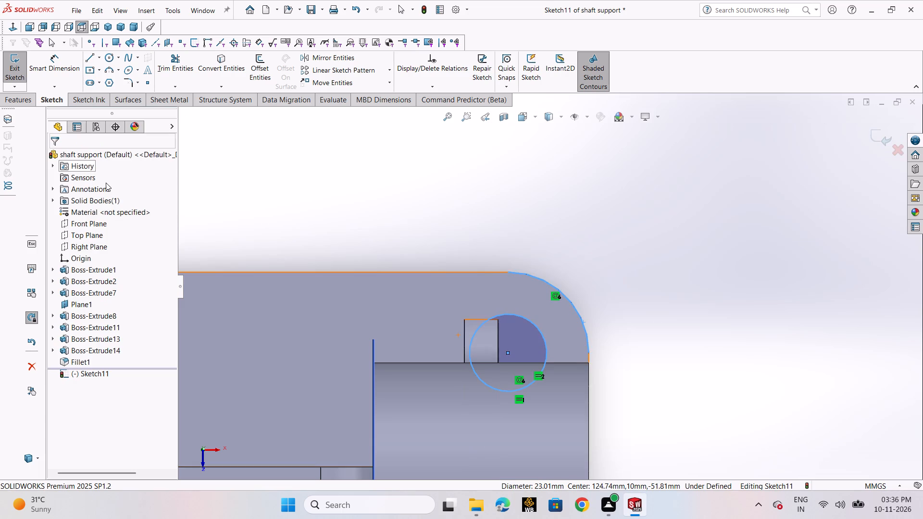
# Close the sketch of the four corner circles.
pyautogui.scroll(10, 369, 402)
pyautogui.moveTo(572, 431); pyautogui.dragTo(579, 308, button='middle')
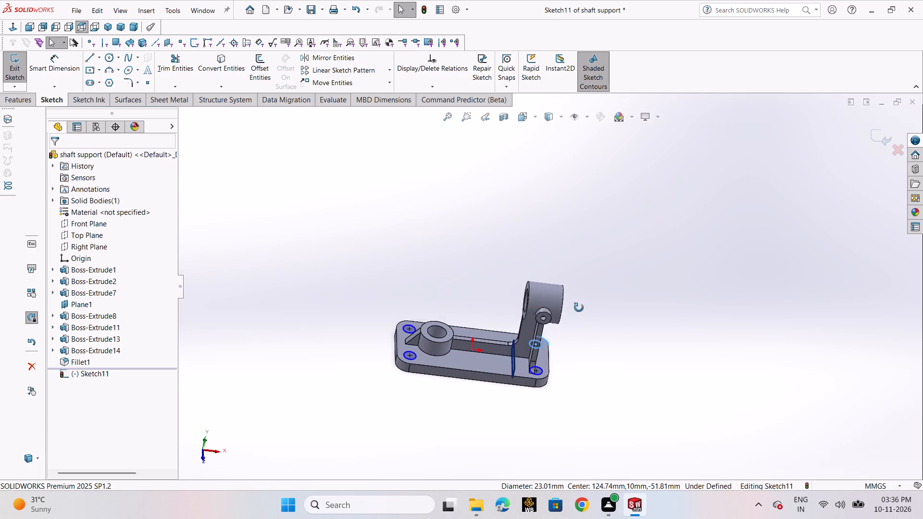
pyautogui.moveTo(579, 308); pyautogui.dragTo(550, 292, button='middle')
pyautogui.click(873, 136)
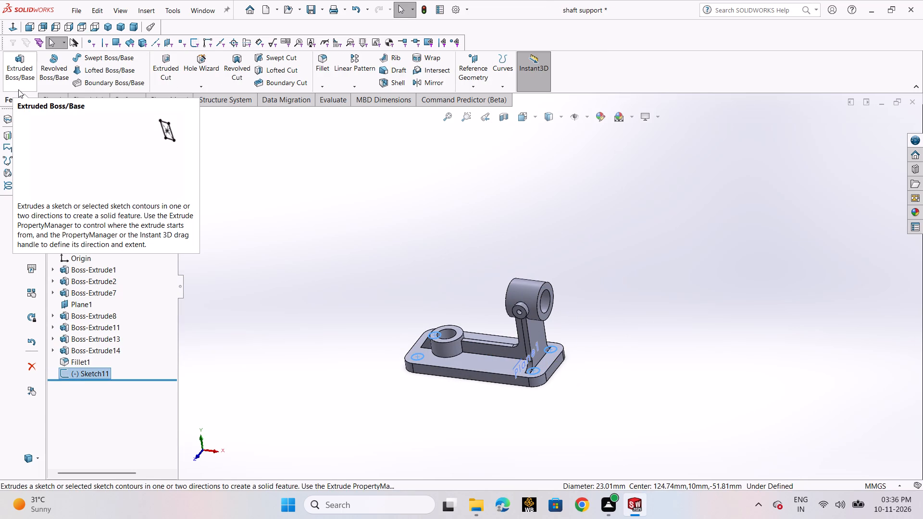
# Reopen the corner-circle sketch, dimension the rear circle beside the low hollow cylinder to 24 mm diameter, and close the sketch.
pyautogui.scroll(-6, 125, 325)
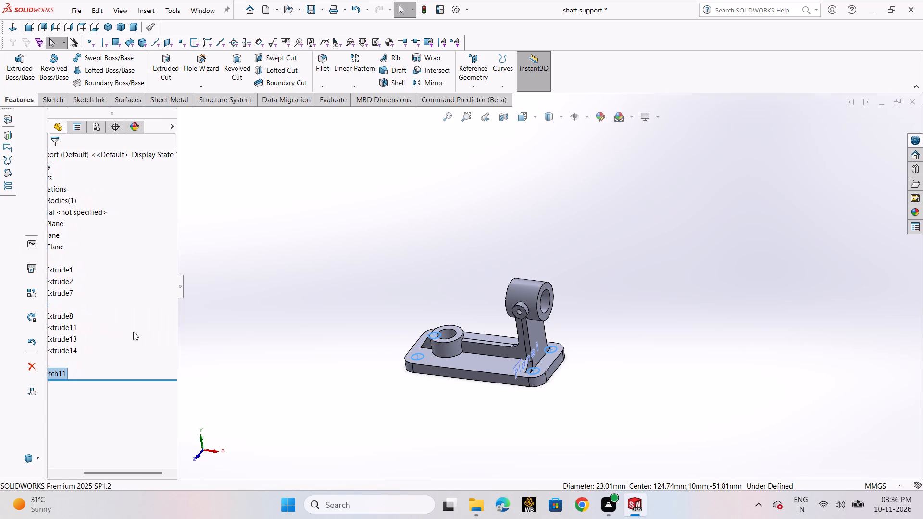
pyautogui.scroll(-4, 133, 332)
pyautogui.scroll(-3, 324, 361)
pyautogui.scroll(-4, 482, 345)
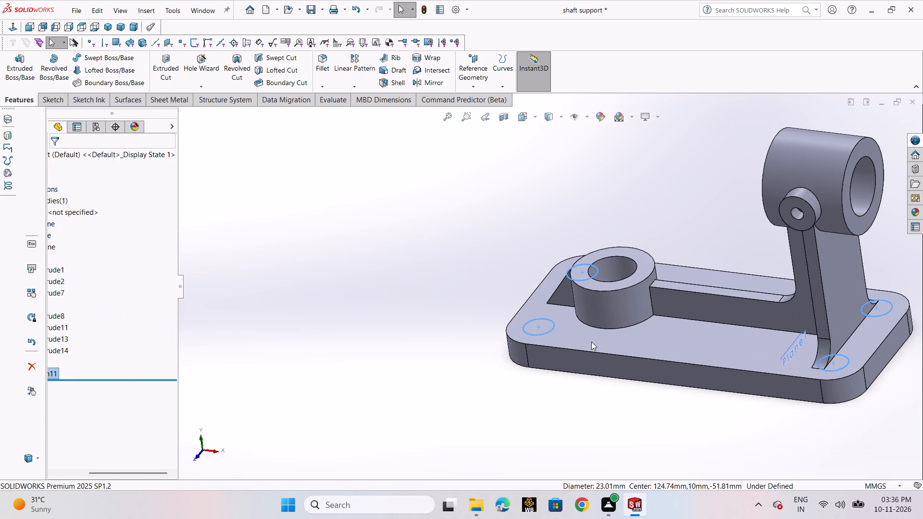
pyautogui.doubleClick(584, 320)
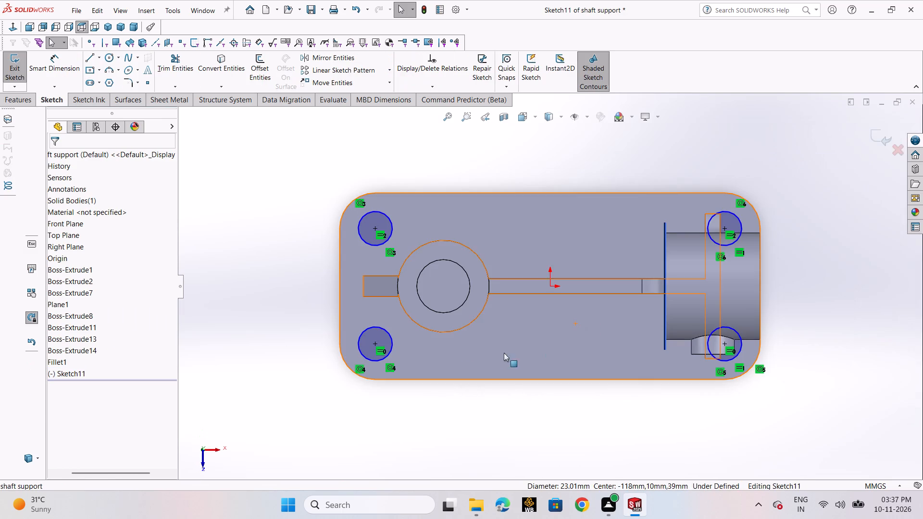
pyautogui.scroll(-3, 403, 344)
pyautogui.click(60, 76)
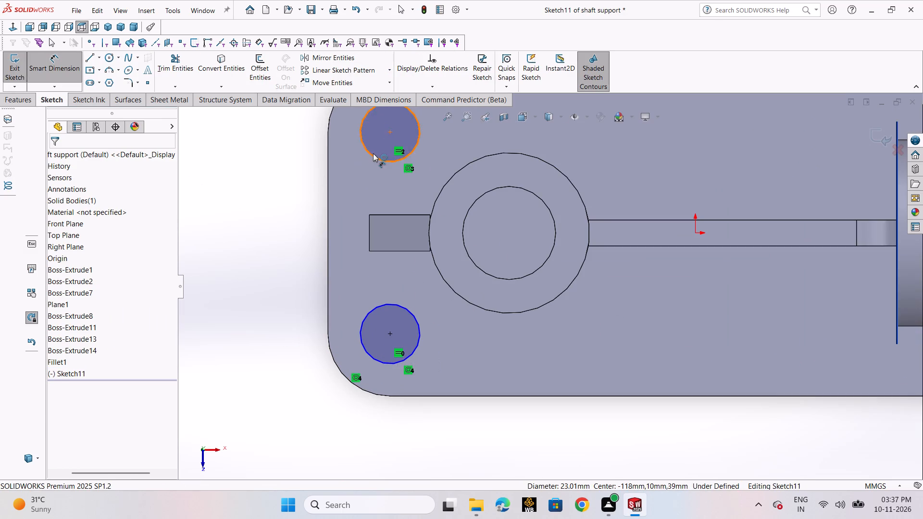
pyautogui.click(374, 157)
pyautogui.click(224, 219)
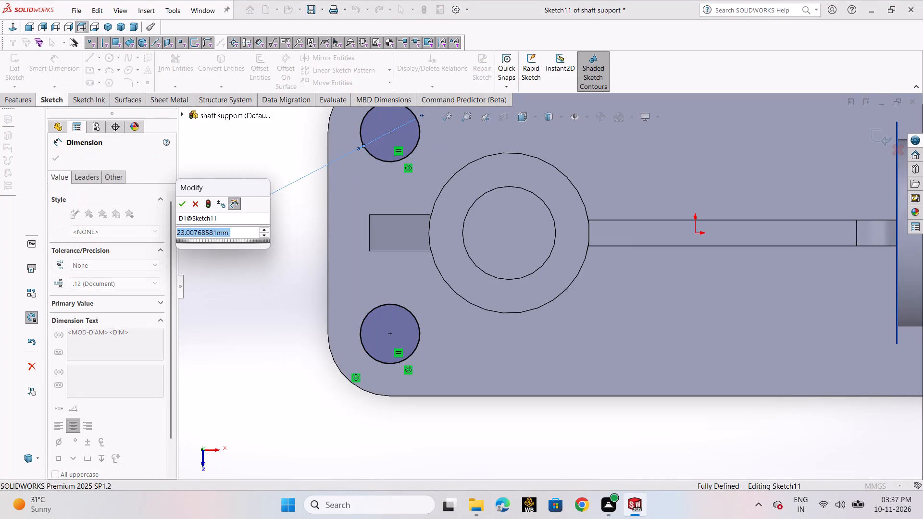
pyautogui.write('24')
pyautogui.press('Return')
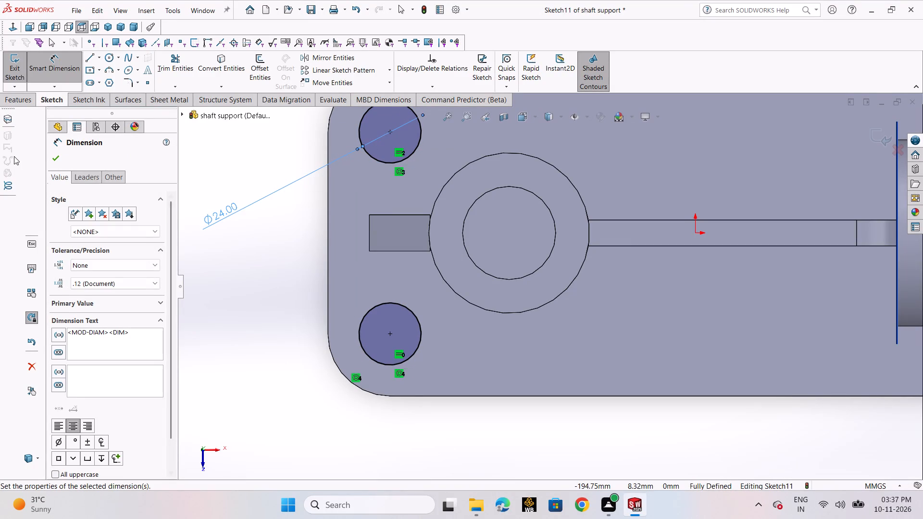
pyautogui.click(52, 161)
pyautogui.scroll(7, 505, 317)
pyautogui.scroll(-3, 645, 275)
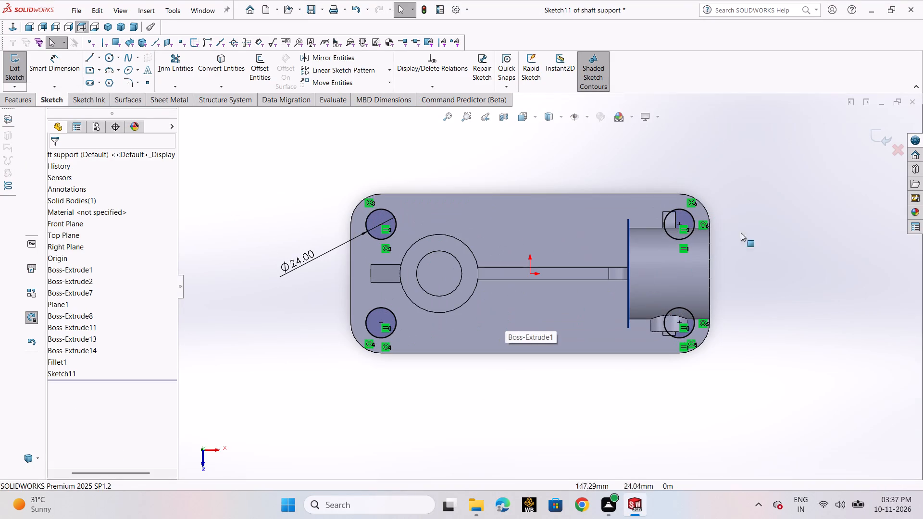
pyautogui.click(878, 134)
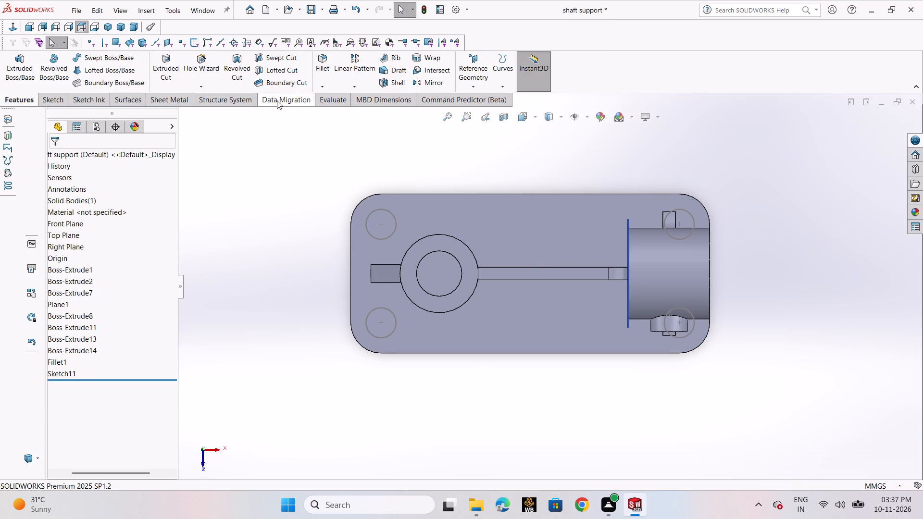
# Cut-extrude the four corner circles with a 47 mm blind depth downward through the base.
pyautogui.click(169, 64)
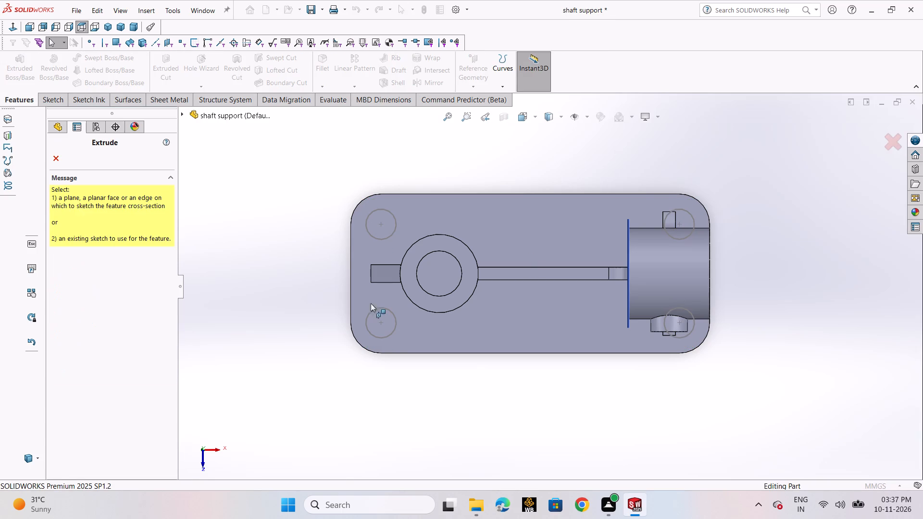
pyautogui.click(183, 117)
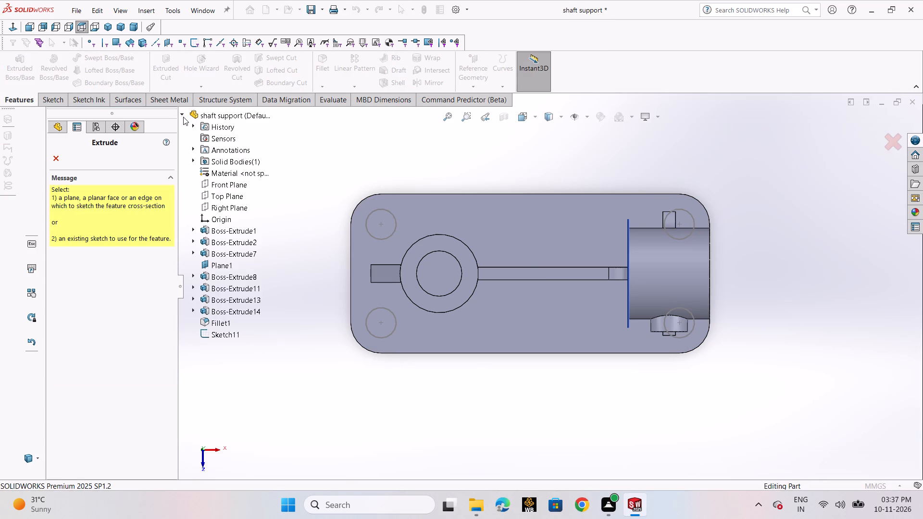
pyautogui.click(224, 337)
pyautogui.moveTo(488, 421); pyautogui.dragTo(483, 349, button='middle')
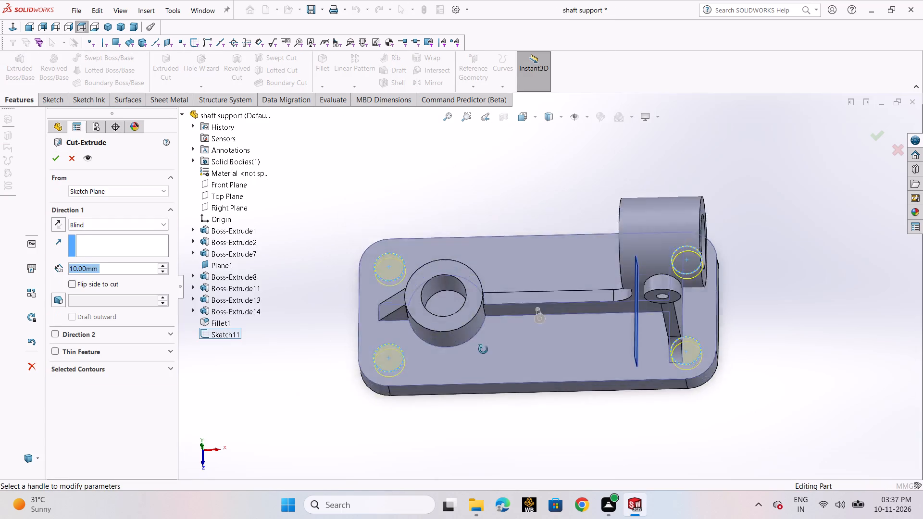
pyautogui.moveTo(483, 349); pyautogui.dragTo(479, 280, button='middle')
pyautogui.scroll(2, 576, 395)
pyautogui.moveTo(496, 445); pyautogui.dragTo(503, 355, button='middle')
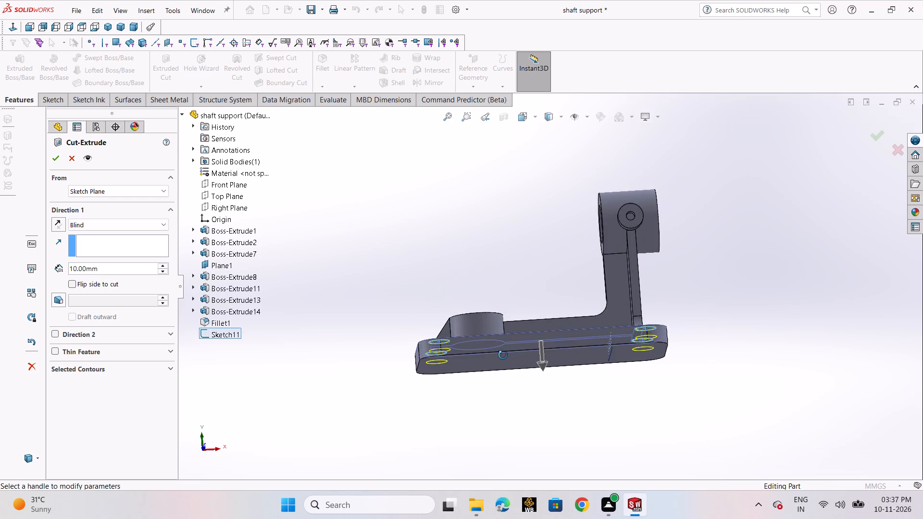
pyautogui.moveTo(503, 355); pyautogui.dragTo(502, 383, button='middle')
pyautogui.moveTo(542, 370); pyautogui.dragTo(544, 383)
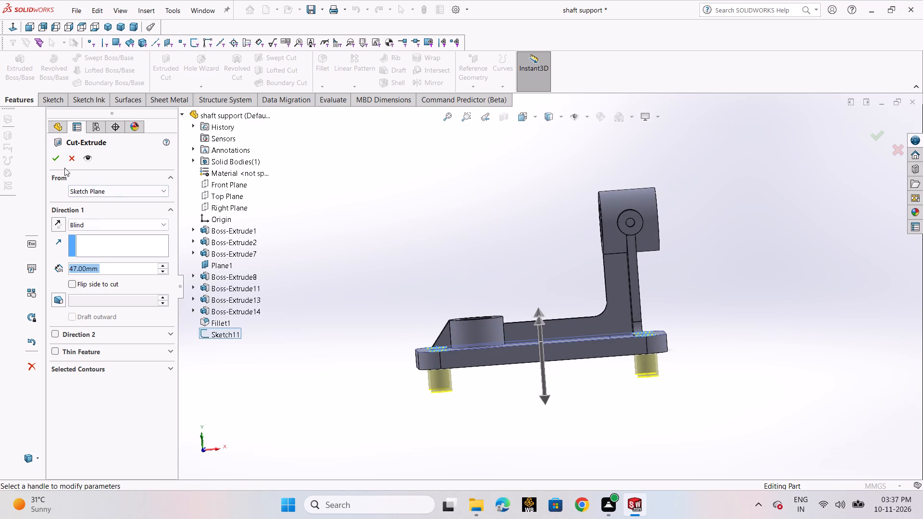
pyautogui.click(62, 164)
pyautogui.click(362, 387)
# Hide the reference plane Plane1 that crosses the base near the elevated cylinder.
pyautogui.scroll(1, 472, 338)
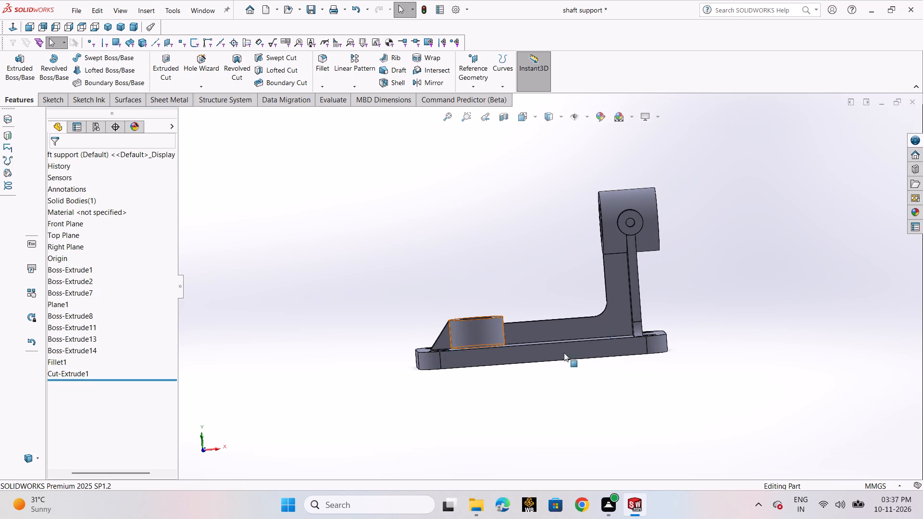
pyautogui.scroll(2, 564, 353)
pyautogui.scroll(-2, 591, 364)
pyautogui.moveTo(586, 363); pyautogui.dragTo(595, 483, button='middle')
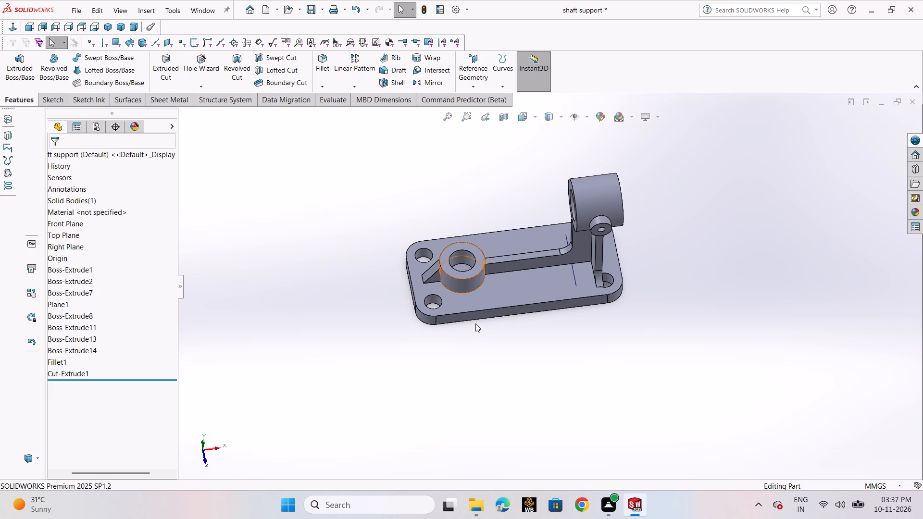
pyautogui.scroll(-2, 590, 306)
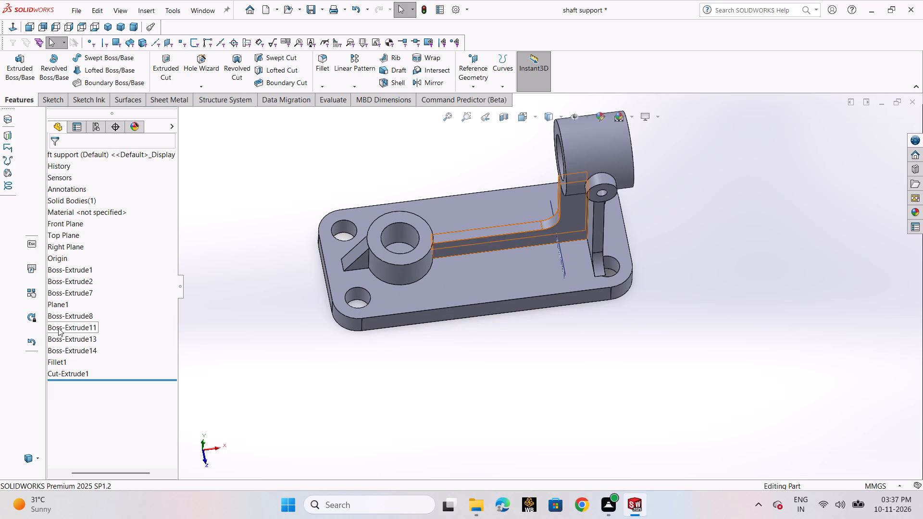
pyautogui.scroll(6, 79, 350)
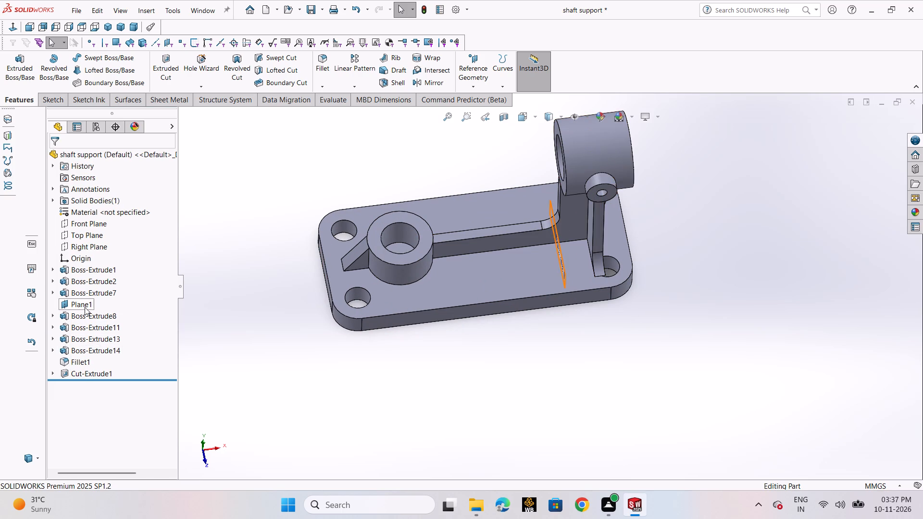
pyautogui.click(84, 306)
pyautogui.rightClick(84, 306)
pyautogui.click(116, 281)
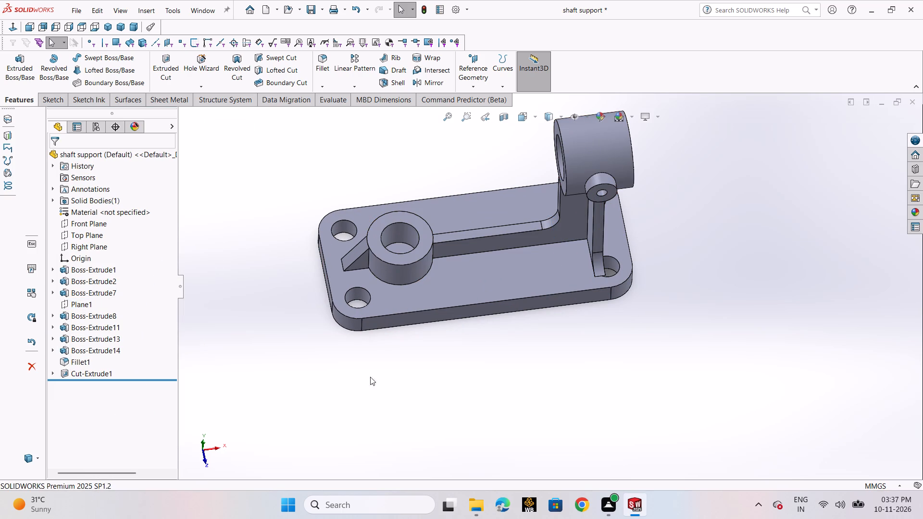
pyautogui.click(402, 378)
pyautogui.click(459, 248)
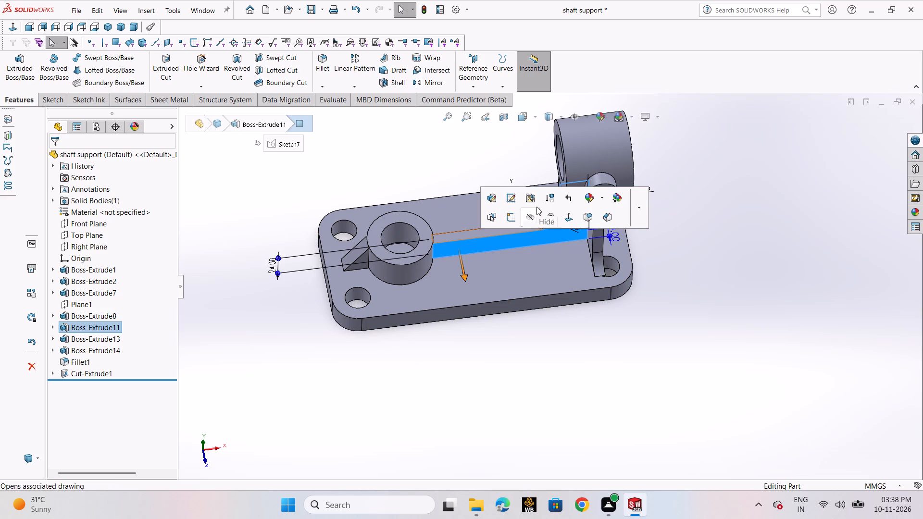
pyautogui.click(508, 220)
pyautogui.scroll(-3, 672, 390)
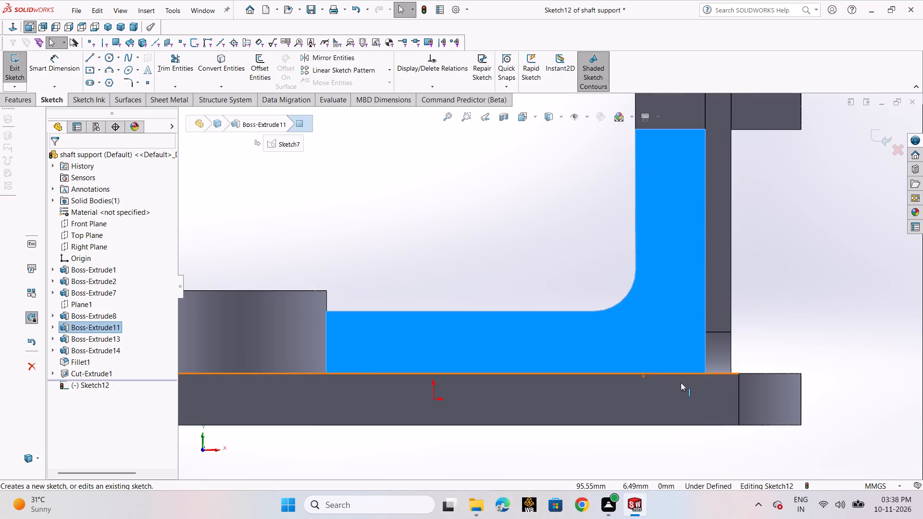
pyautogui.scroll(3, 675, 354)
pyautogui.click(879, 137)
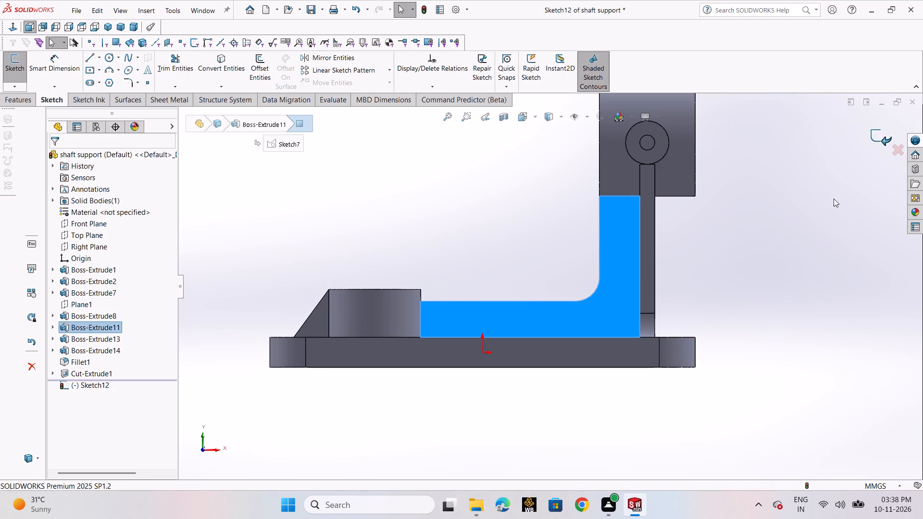
# Open the sketch of the L-shaped web to review its dimensions, and close it without edits.
pyautogui.click(567, 326)
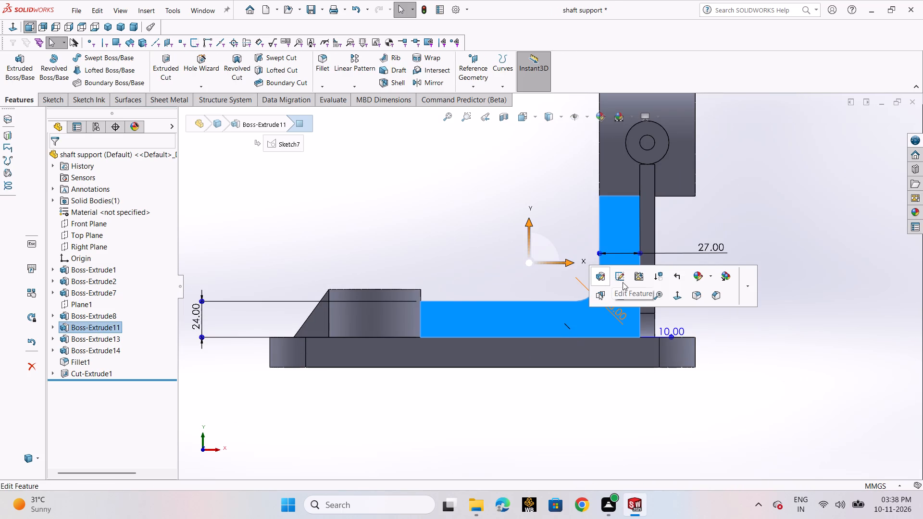
pyautogui.click(622, 282)
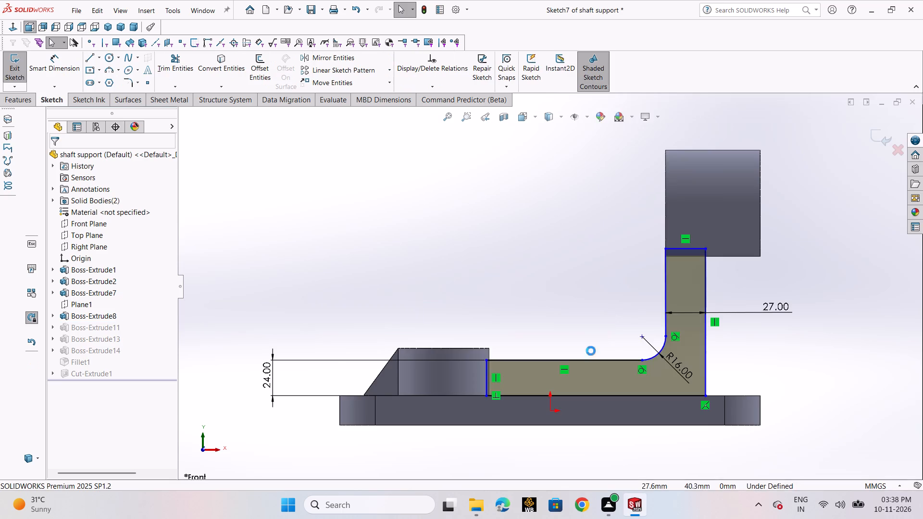
pyautogui.scroll(2, 711, 375)
pyautogui.scroll(-2, 694, 368)
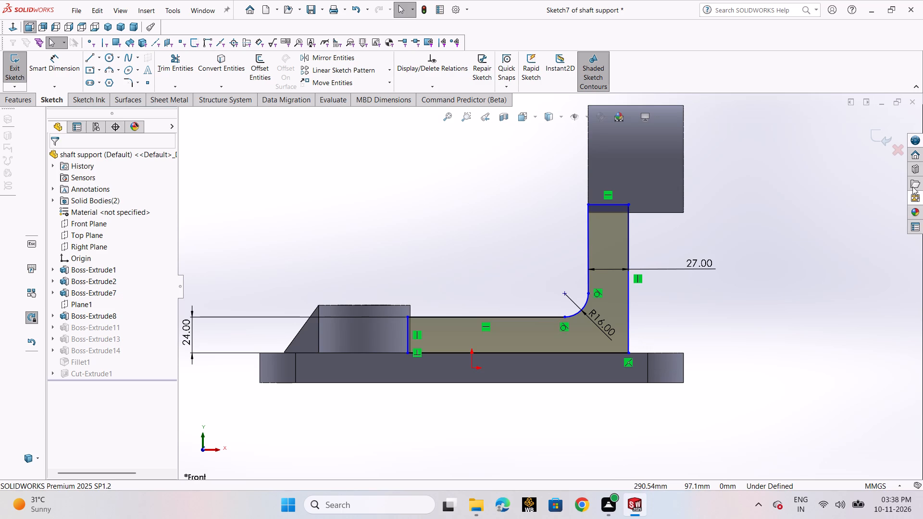
pyautogui.click(879, 132)
# Check the location dimension between the low hollow cylinder's bore and the elevated cylinder's ring-shaped end face, without placing it.
pyautogui.scroll(3, 766, 281)
pyautogui.moveTo(710, 275); pyautogui.dragTo(709, 292, button='middle')
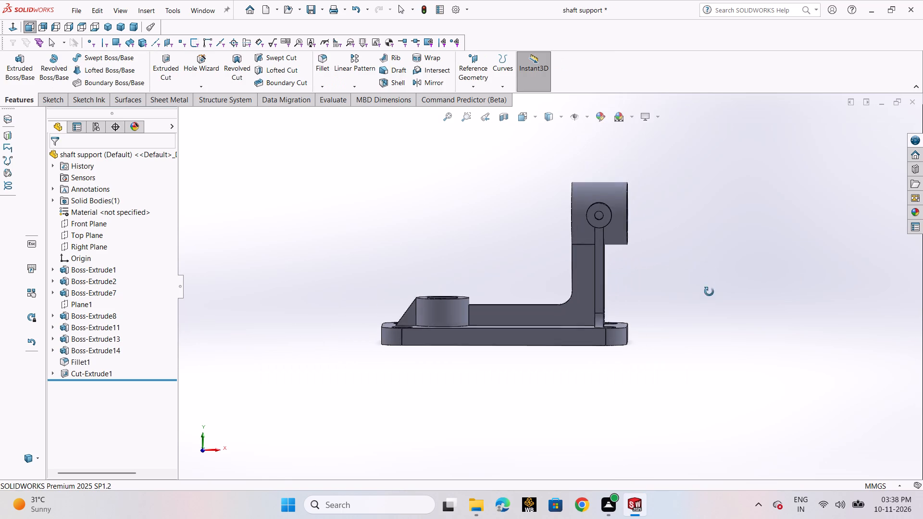
pyautogui.moveTo(709, 292); pyautogui.dragTo(718, 397, button='middle')
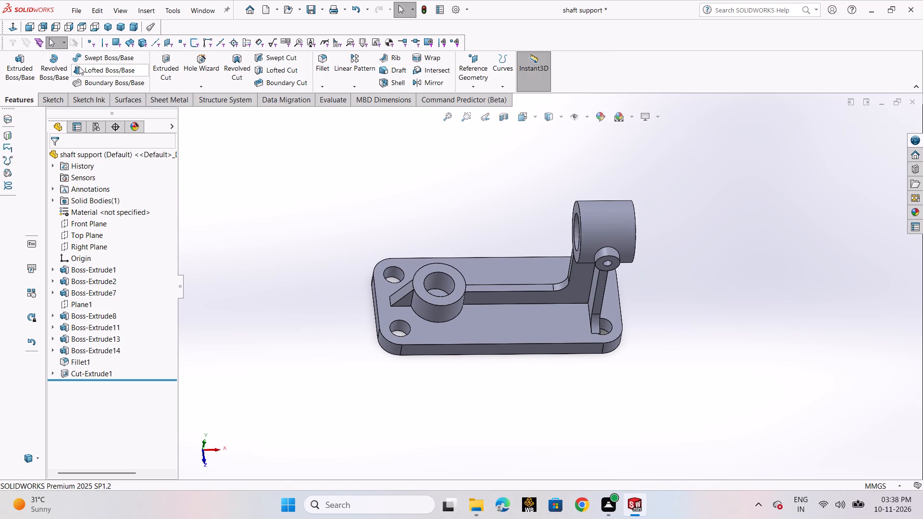
pyautogui.click(55, 97)
pyautogui.click(49, 74)
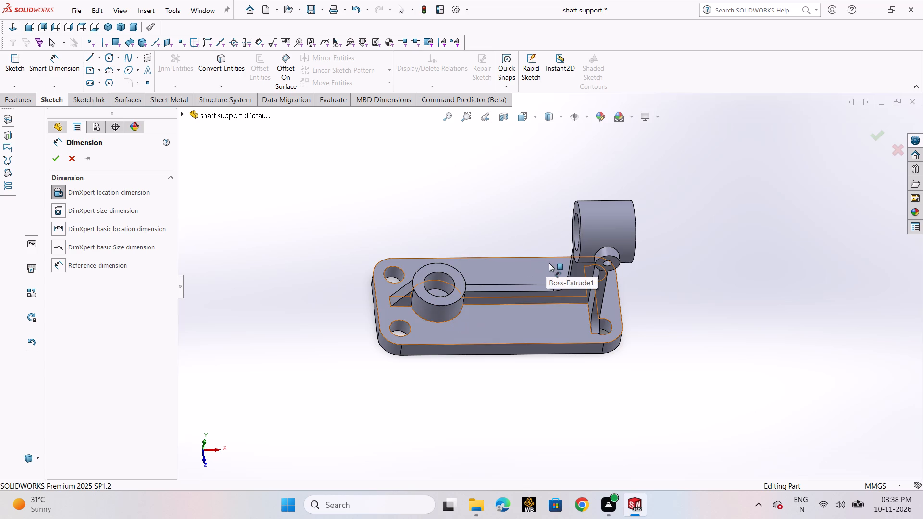
pyautogui.scroll(-4, 578, 263)
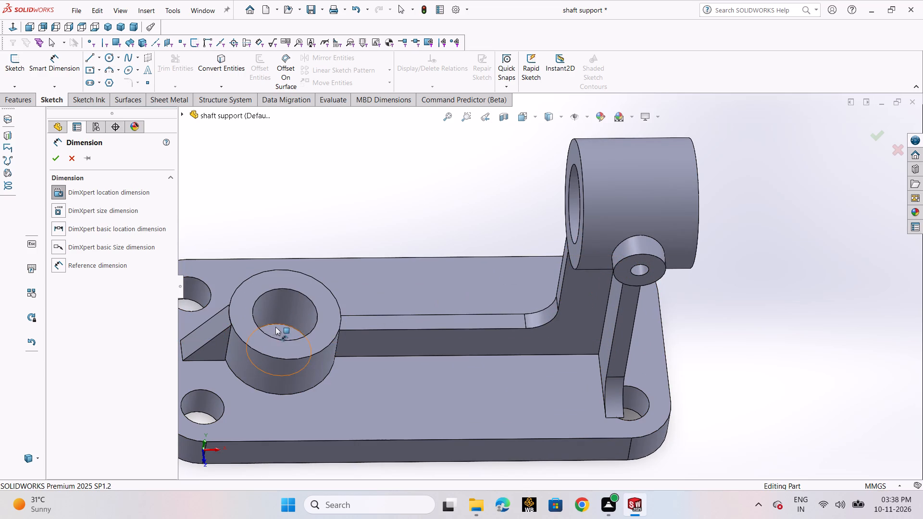
pyautogui.moveTo(300, 328); pyautogui.dragTo(299, 389, button='middle')
pyautogui.scroll(-1, 299, 357)
pyautogui.scroll(1, 299, 354)
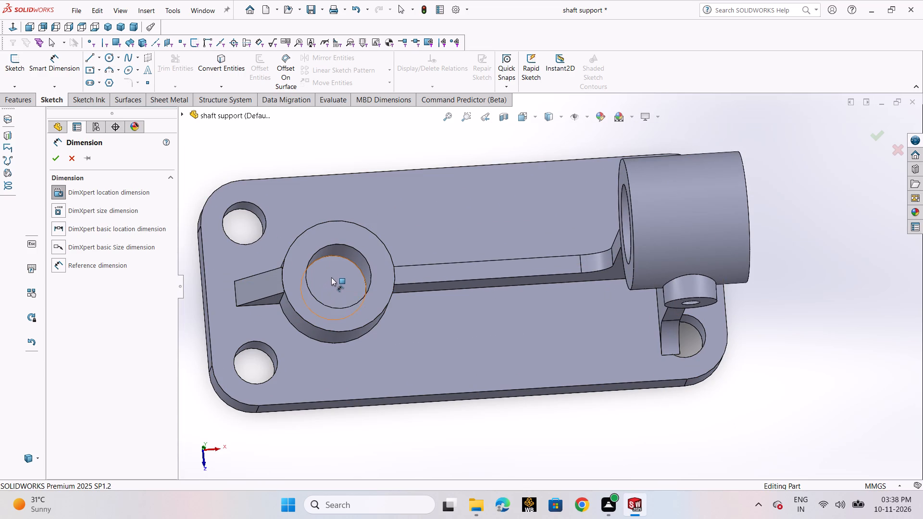
pyautogui.click(339, 283)
pyautogui.moveTo(449, 307); pyautogui.dragTo(494, 228, button='middle')
pyautogui.click(592, 235)
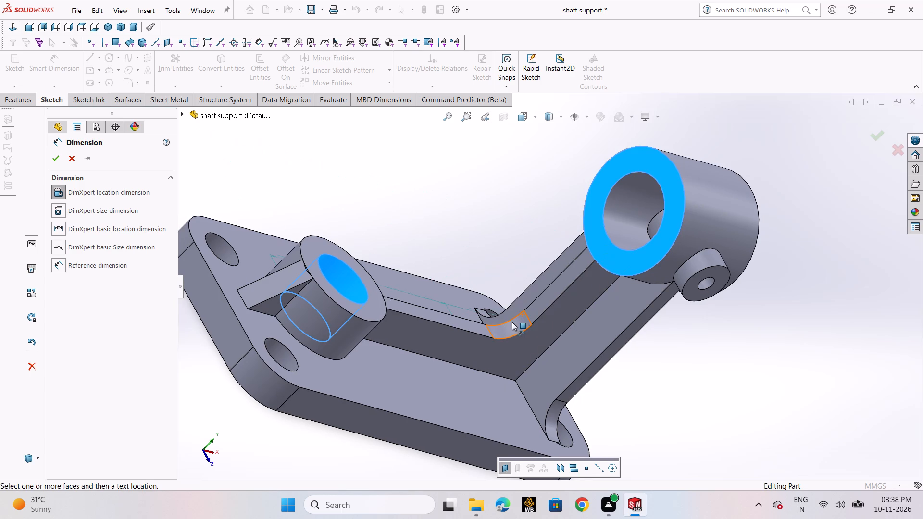
pyautogui.moveTo(441, 229); pyautogui.dragTo(421, 310, button='middle')
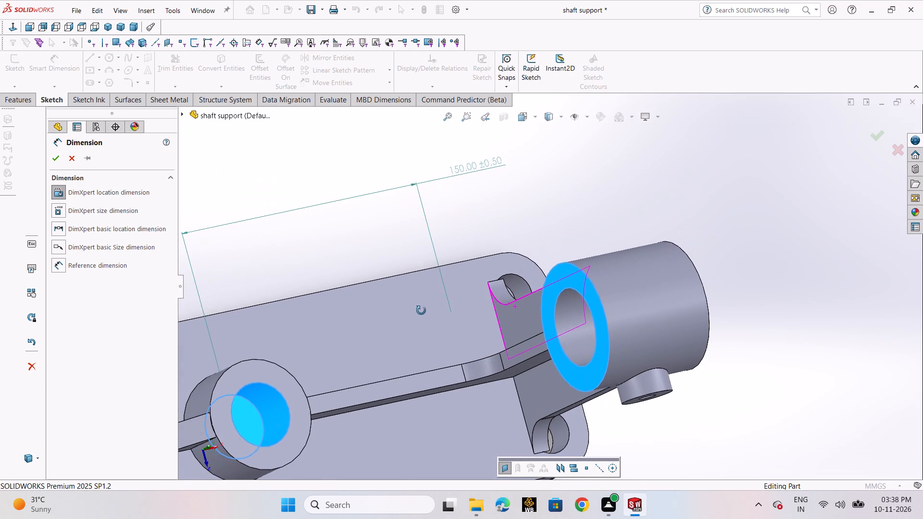
pyautogui.moveTo(421, 310); pyautogui.dragTo(421, 306, button='middle')
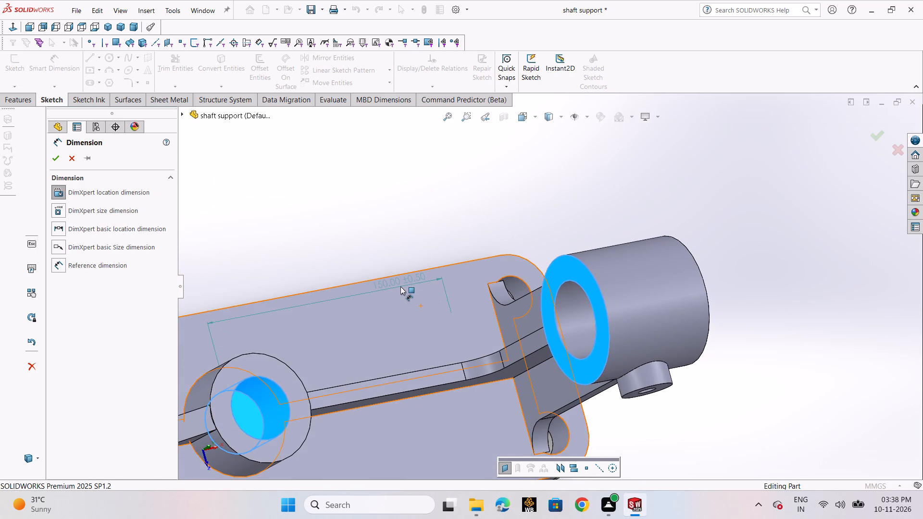
pyautogui.press('Escape')
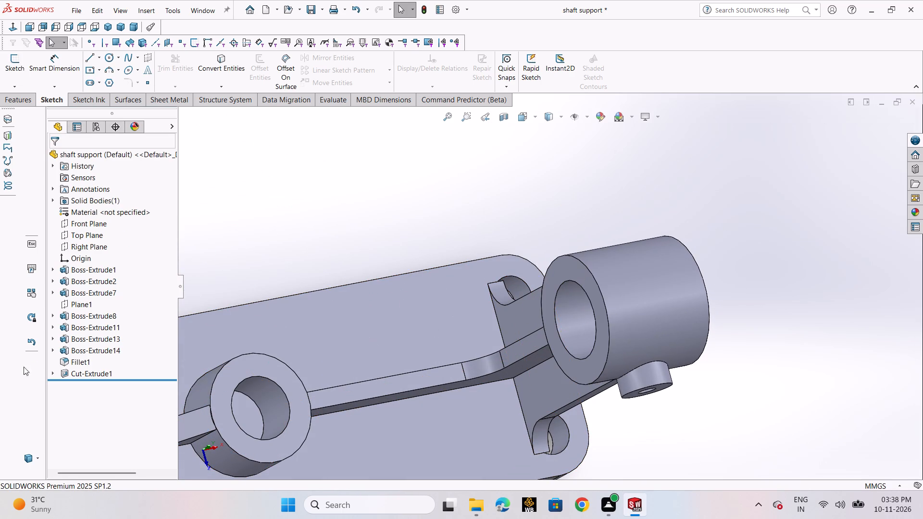
# Examine the dimensions of the elevated cylinder's extrusion and of its offset reference plane Plane1.
pyautogui.click(641, 328)
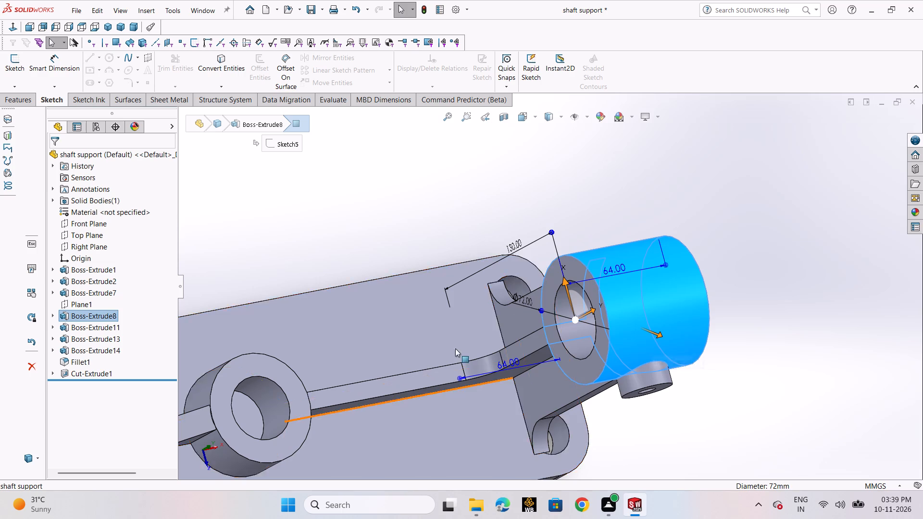
pyautogui.scroll(6, 451, 334)
pyautogui.click(558, 377)
pyautogui.scroll(-2, 632, 327)
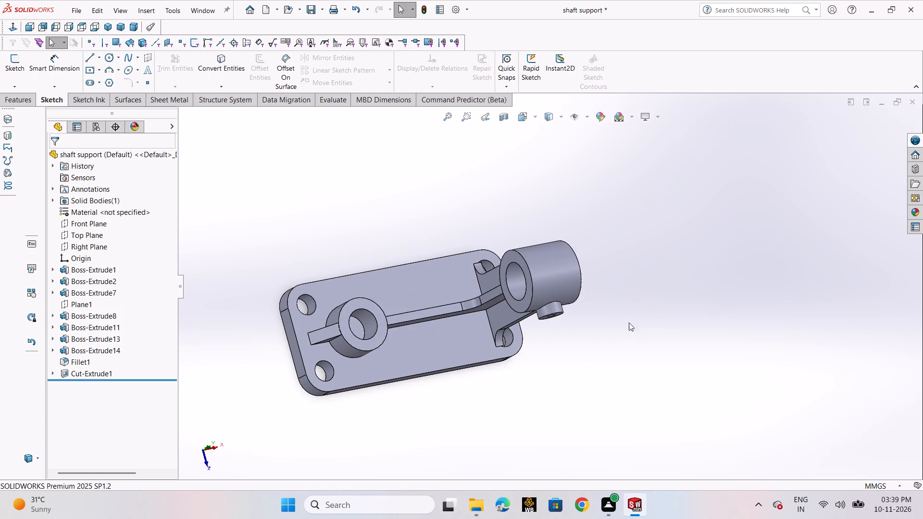
pyautogui.scroll(-2, 585, 316)
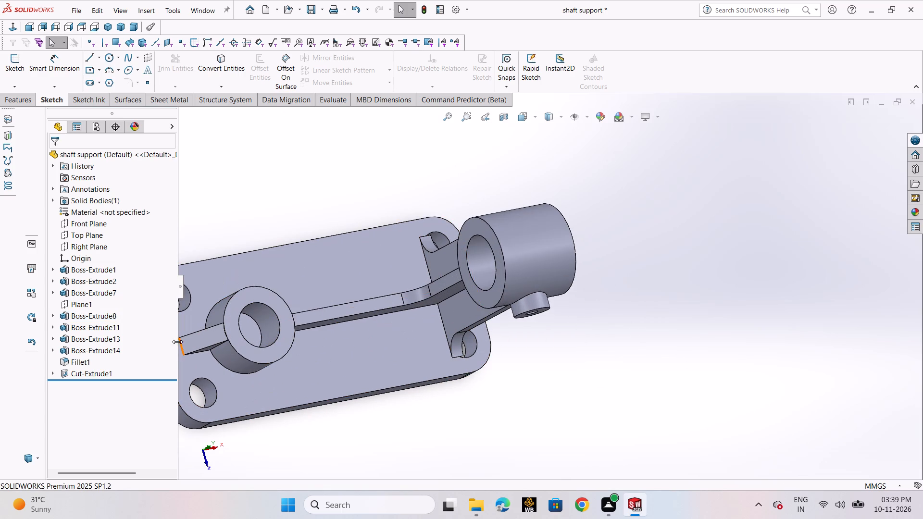
pyautogui.click(78, 317)
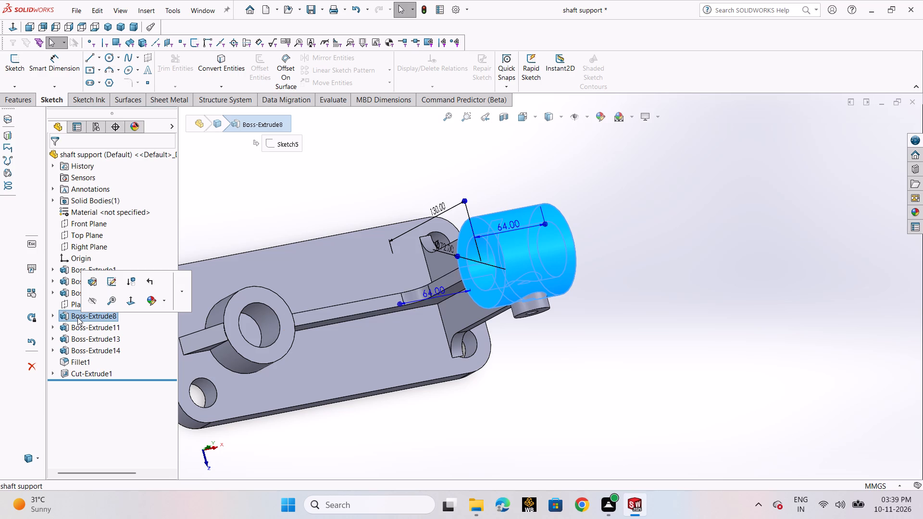
pyautogui.click(93, 332)
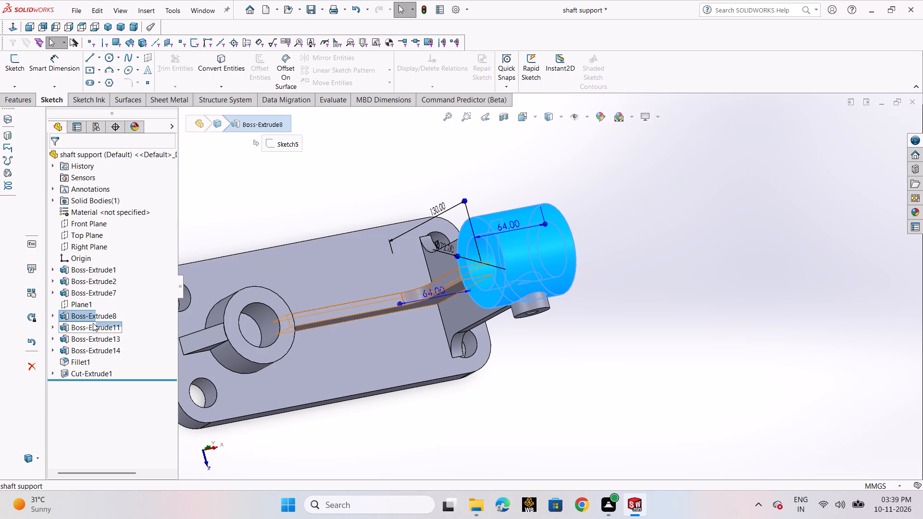
pyautogui.click(78, 304)
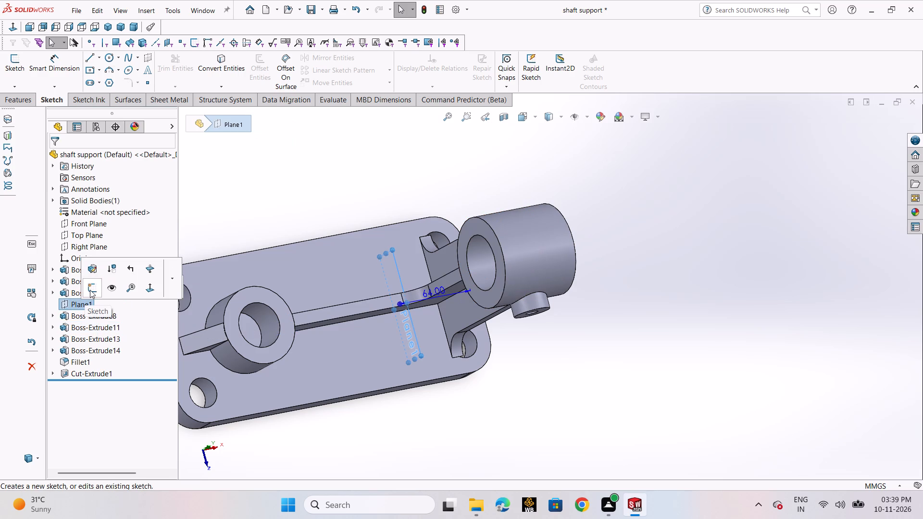
pyautogui.scroll(-3, 473, 328)
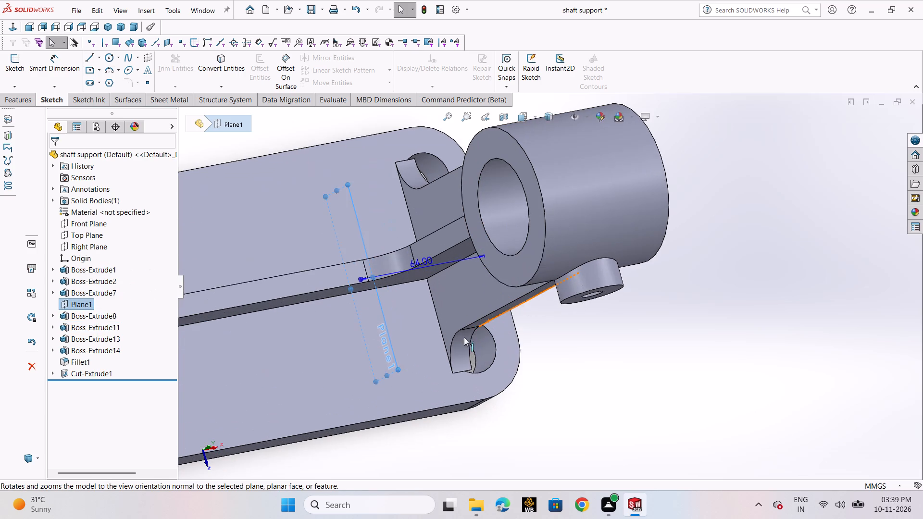
pyautogui.scroll(2, 464, 337)
pyautogui.moveTo(503, 368); pyautogui.dragTo(460, 315, button='middle')
pyautogui.moveTo(460, 315); pyautogui.dragTo(487, 328, button='middle')
pyautogui.moveTo(487, 329); pyautogui.dragTo(479, 339, button='middle')
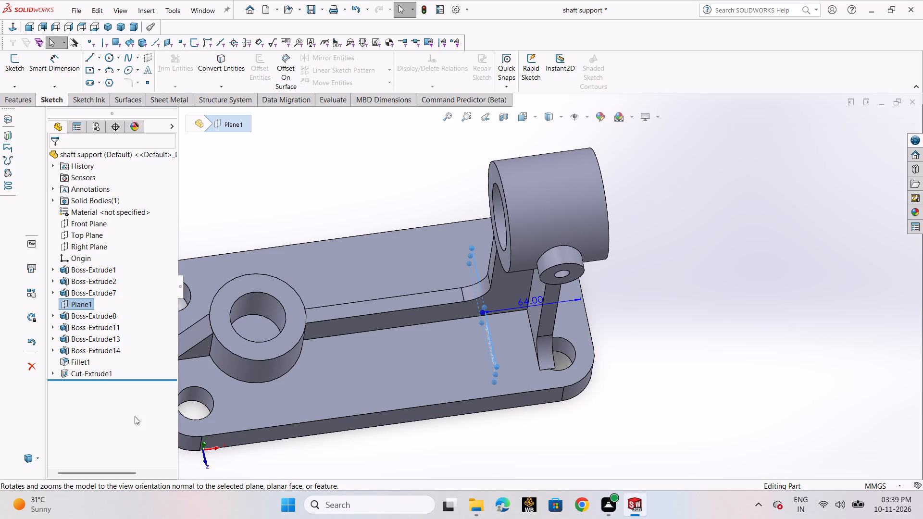
pyautogui.click(352, 202)
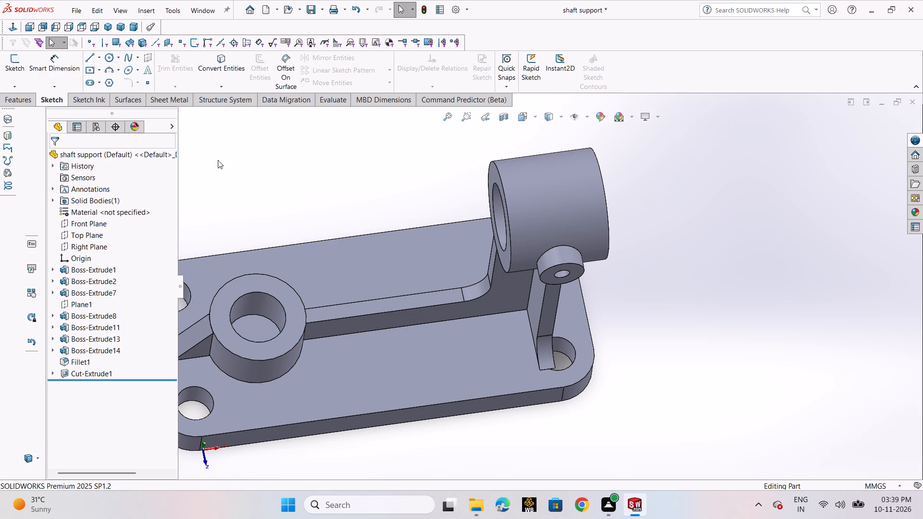
# On the base's top face, sketch a horizontal construction line about 264 mm long from the low cylinder's bore centre toward the elevated cylinder.
pyautogui.scroll(3, 308, 341)
pyautogui.moveTo(428, 340); pyautogui.dragTo(426, 379, button='middle')
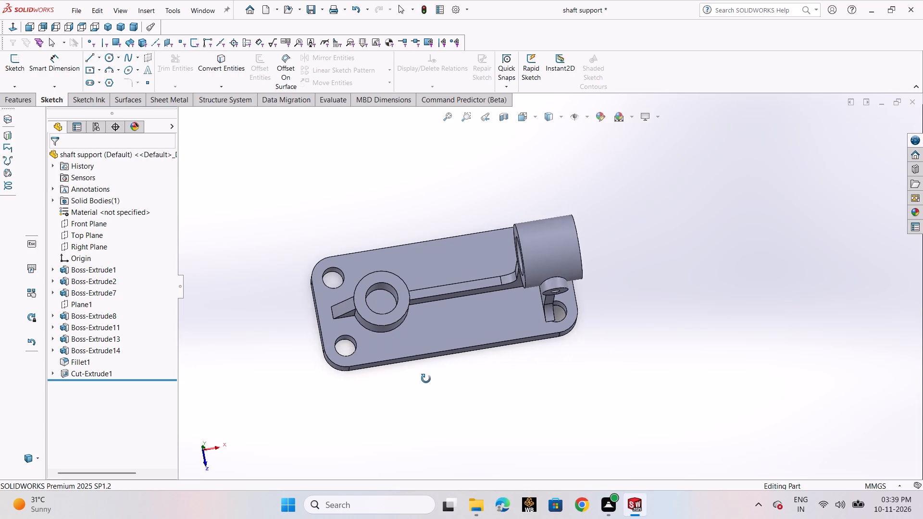
pyautogui.moveTo(426, 379); pyautogui.dragTo(426, 305, button='middle')
pyautogui.click(449, 336)
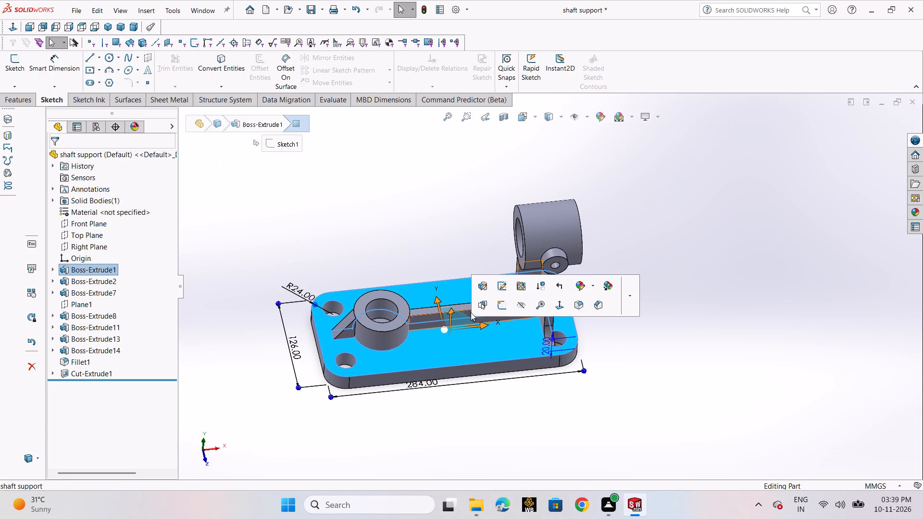
pyautogui.click(499, 303)
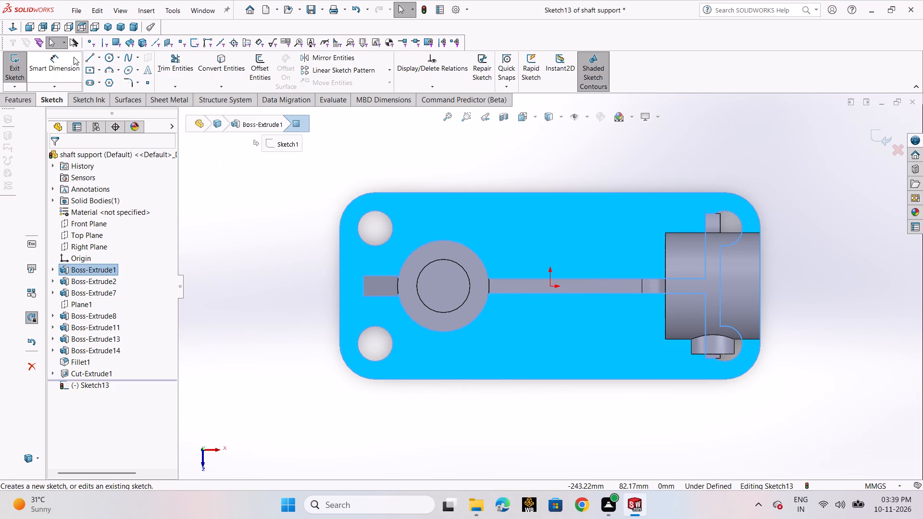
pyautogui.click(93, 55)
pyautogui.click(107, 81)
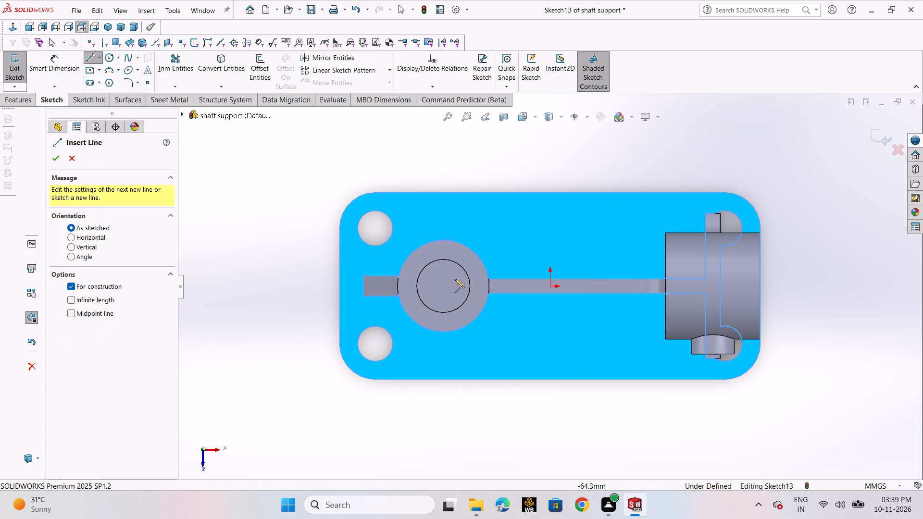
pyautogui.click(443, 286)
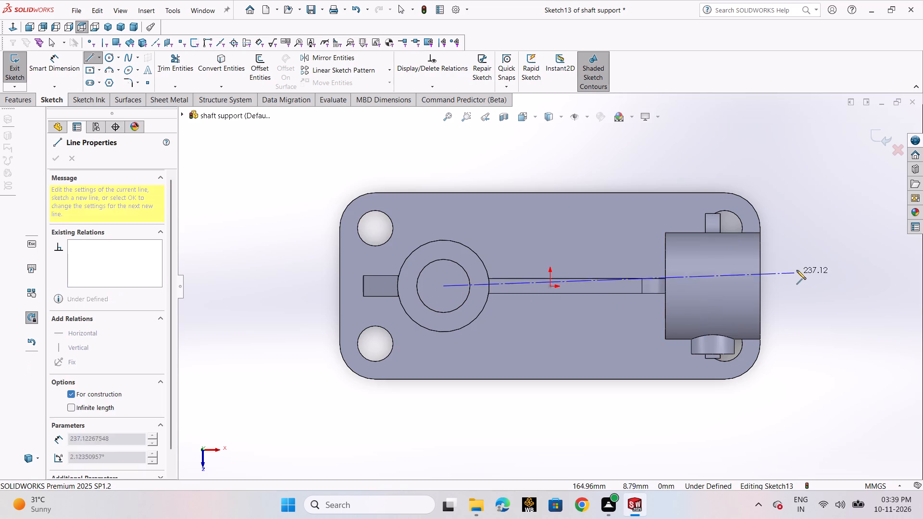
pyautogui.click(834, 288)
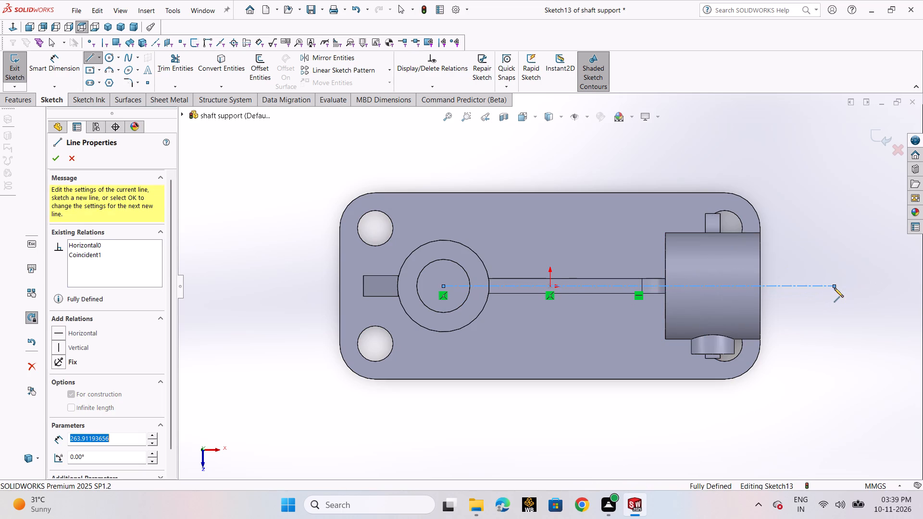
pyautogui.rightClick(834, 288)
pyautogui.click(861, 292)
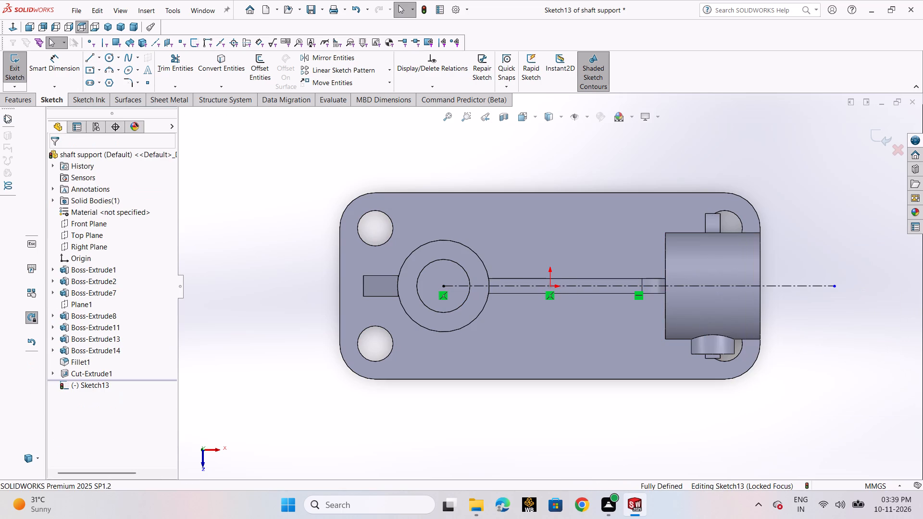
# Dimension the construction line's length at 118 mm and close the sketch.
pyautogui.click(44, 59)
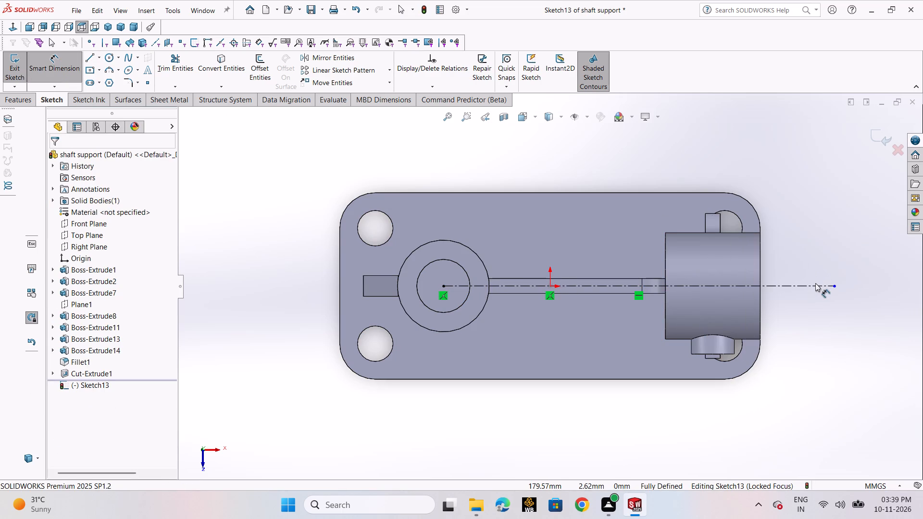
pyautogui.click(815, 285)
pyautogui.click(609, 431)
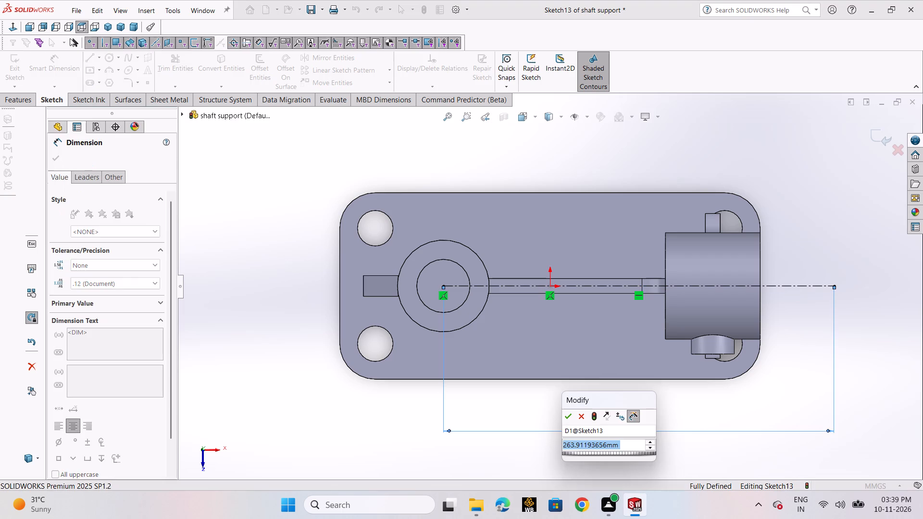
pyautogui.write('118')
pyautogui.press('Return')
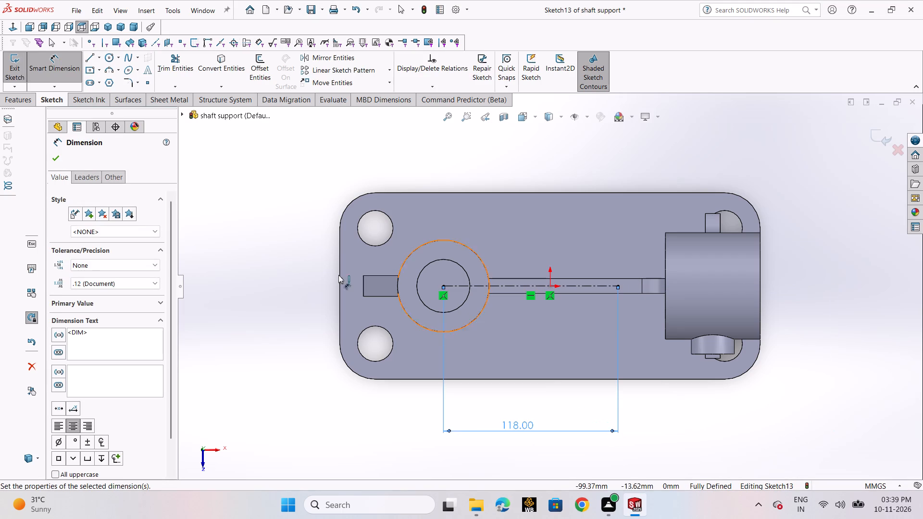
pyautogui.click(49, 161)
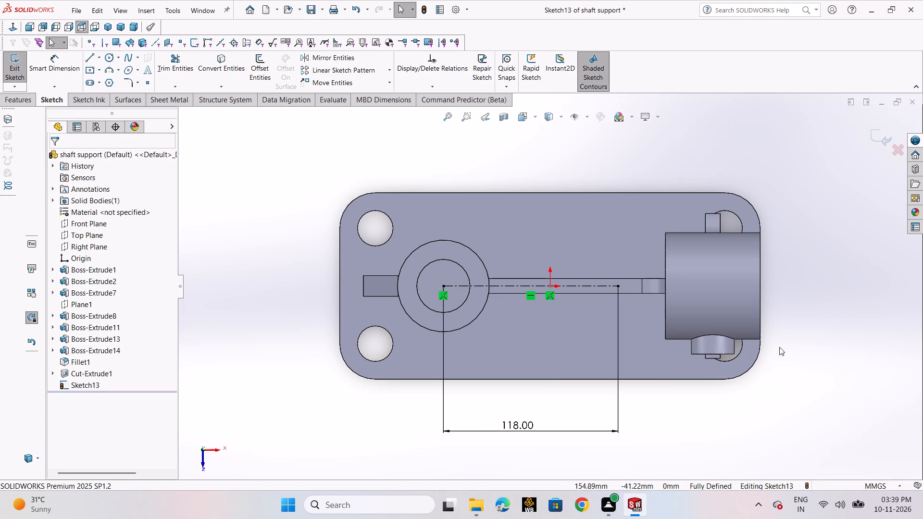
pyautogui.moveTo(779, 347); pyautogui.dragTo(791, 281, button='middle')
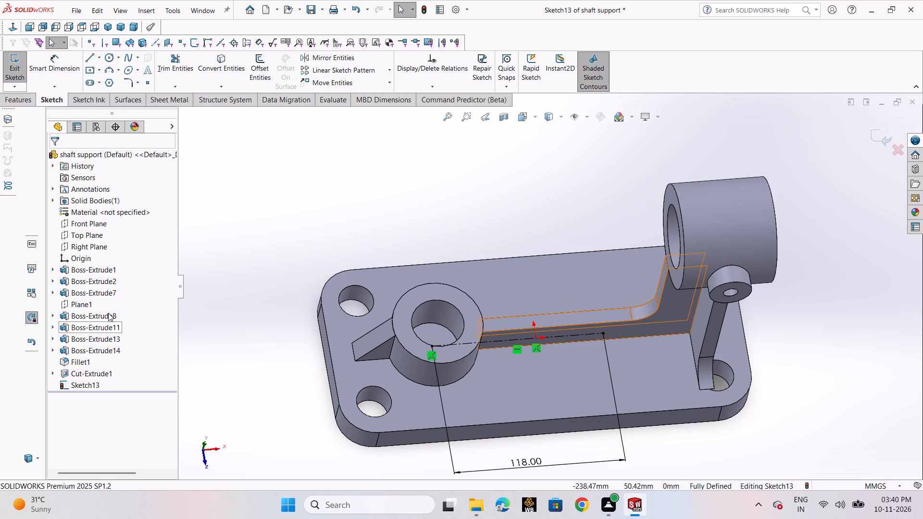
pyautogui.click(93, 303)
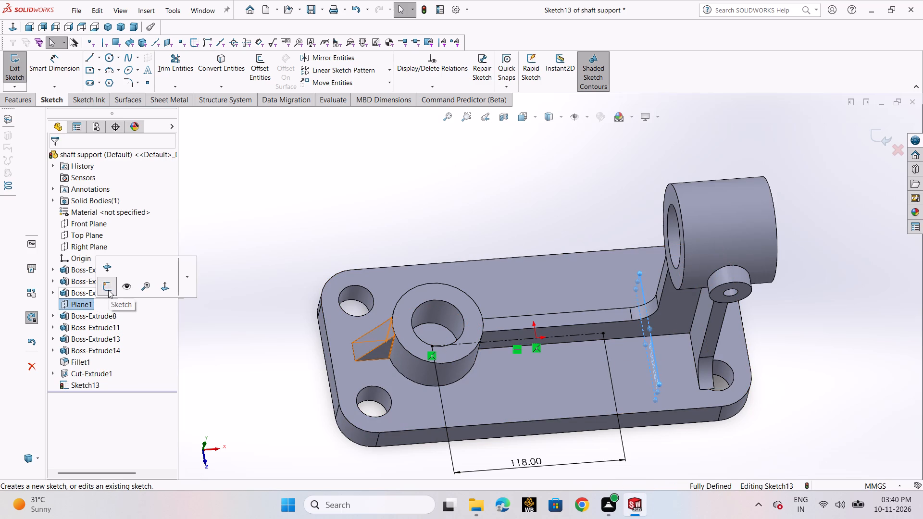
pyautogui.click(108, 290)
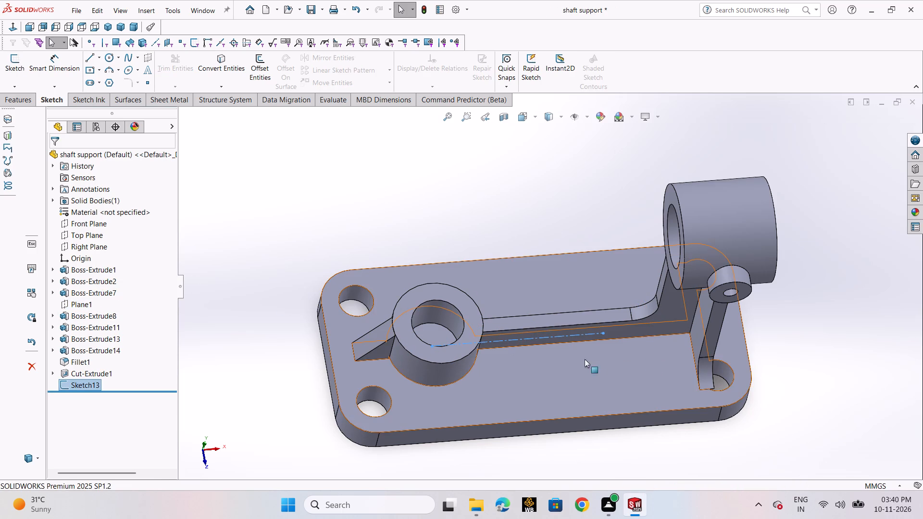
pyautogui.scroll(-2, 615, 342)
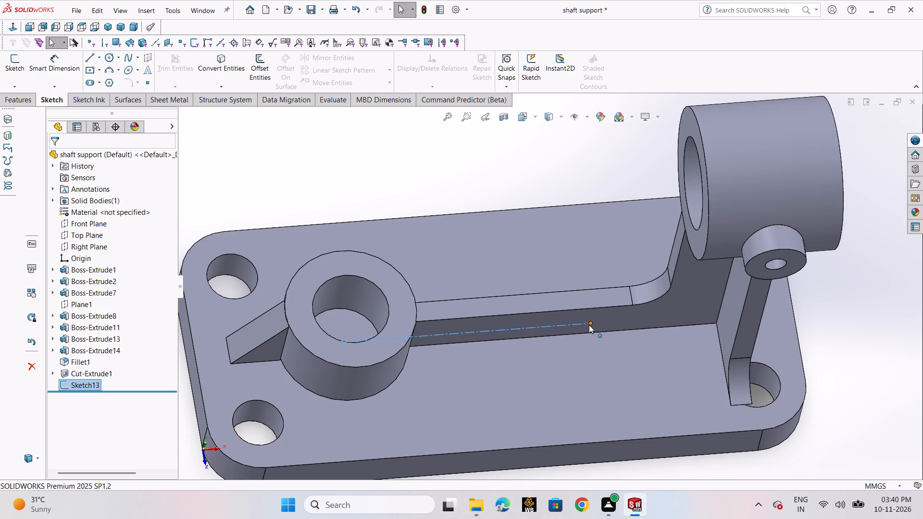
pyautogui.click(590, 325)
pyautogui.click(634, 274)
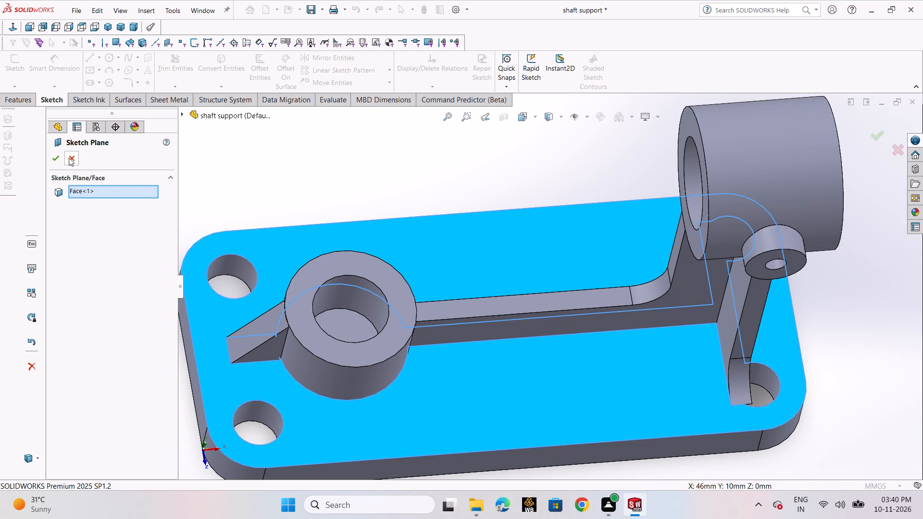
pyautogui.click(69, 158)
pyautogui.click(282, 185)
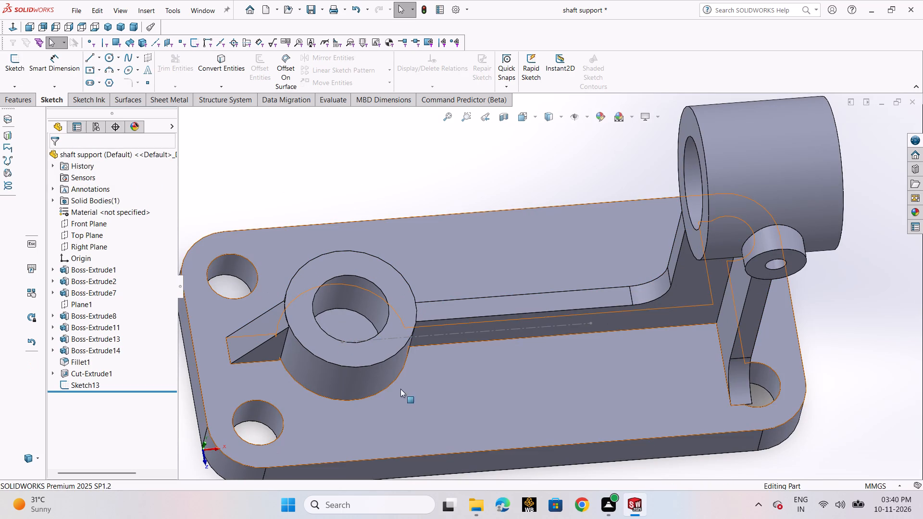
# Examine the elevated cylinder's dimensions in relation to the construction line's end point on the base.
pyautogui.scroll(3, 708, 264)
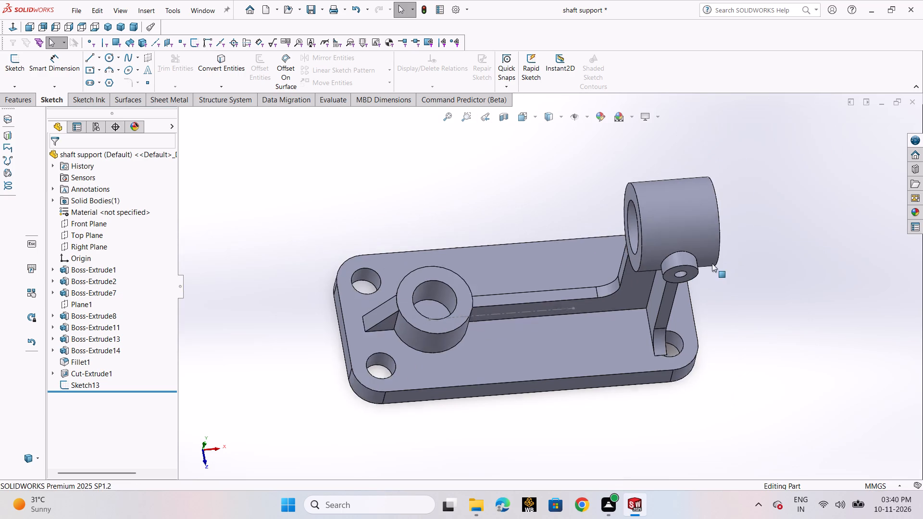
pyautogui.scroll(1, 712, 263)
pyautogui.scroll(-1, 549, 305)
pyautogui.scroll(-4, 630, 301)
pyautogui.click(612, 280)
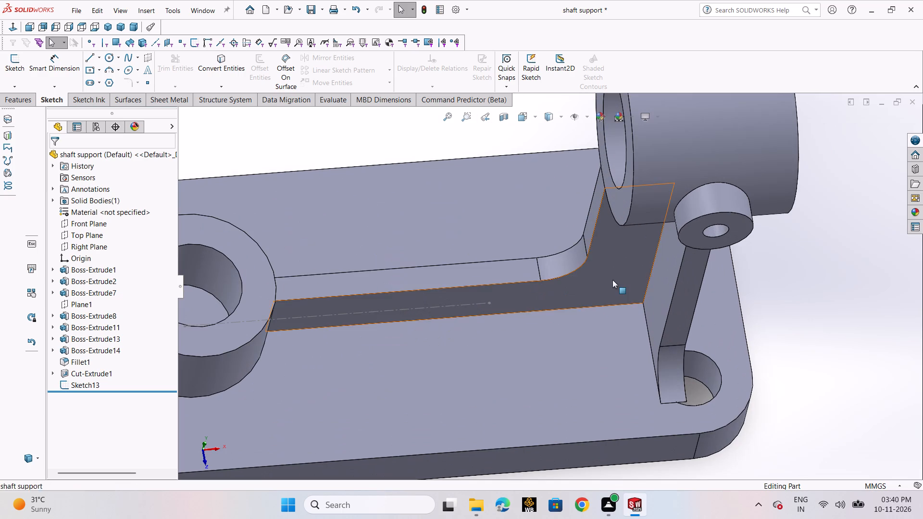
pyautogui.scroll(3, 759, 309)
pyautogui.click(668, 201)
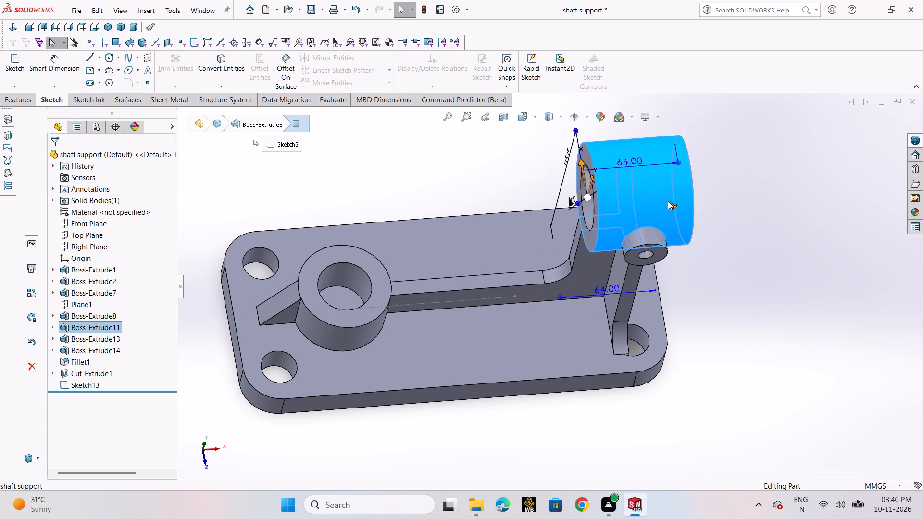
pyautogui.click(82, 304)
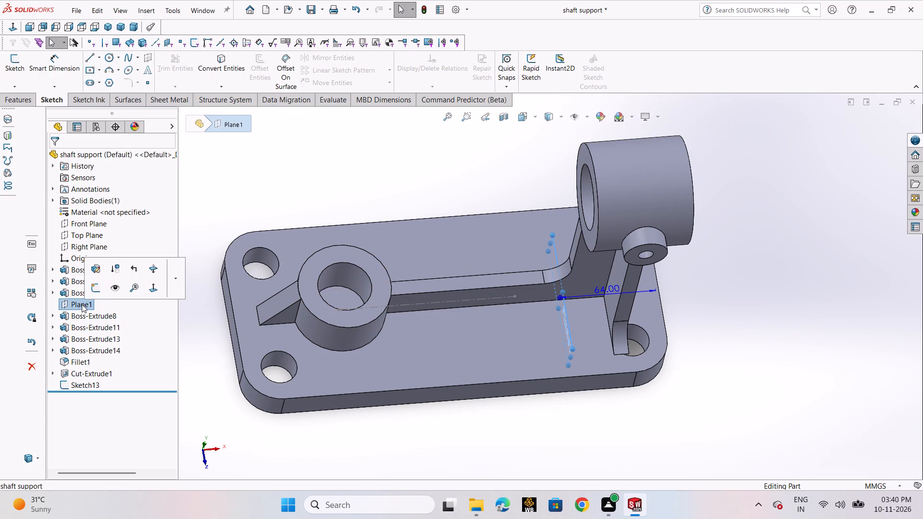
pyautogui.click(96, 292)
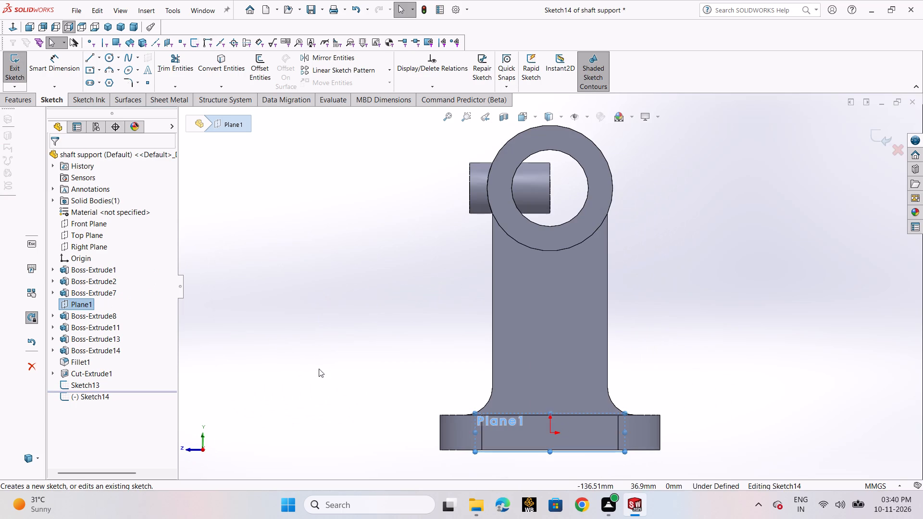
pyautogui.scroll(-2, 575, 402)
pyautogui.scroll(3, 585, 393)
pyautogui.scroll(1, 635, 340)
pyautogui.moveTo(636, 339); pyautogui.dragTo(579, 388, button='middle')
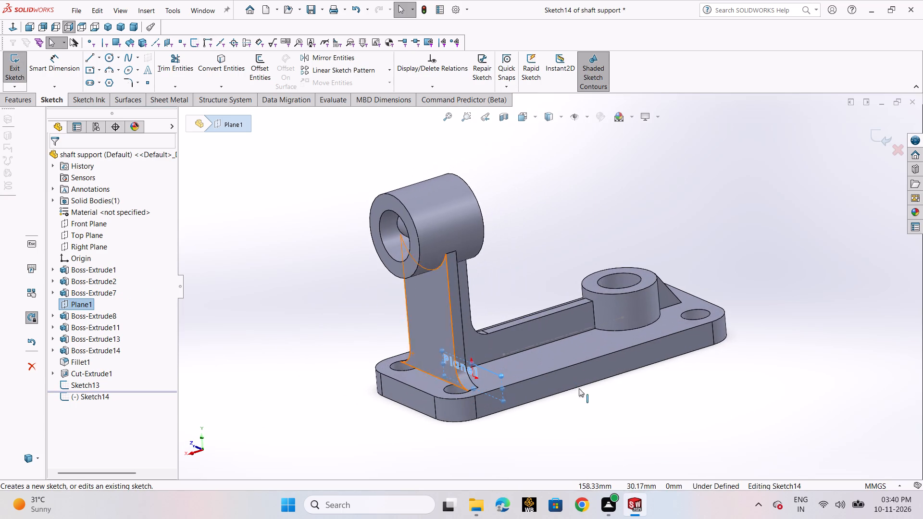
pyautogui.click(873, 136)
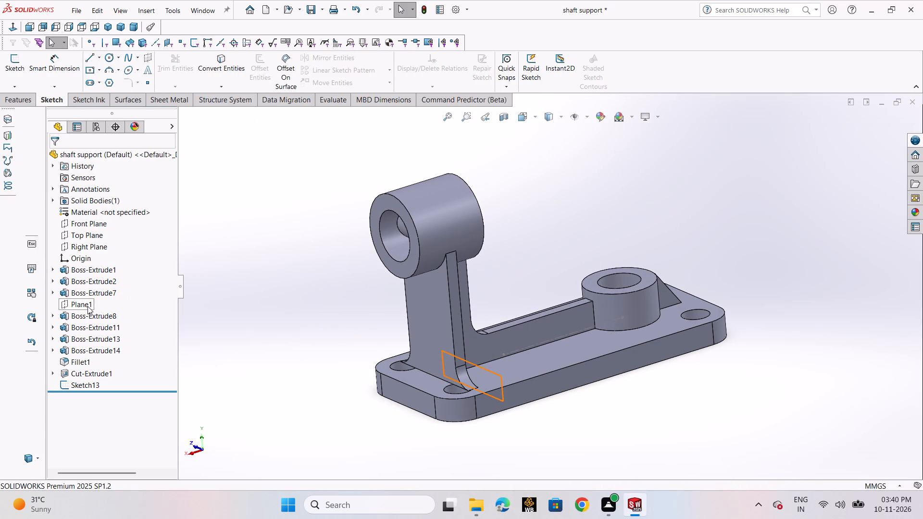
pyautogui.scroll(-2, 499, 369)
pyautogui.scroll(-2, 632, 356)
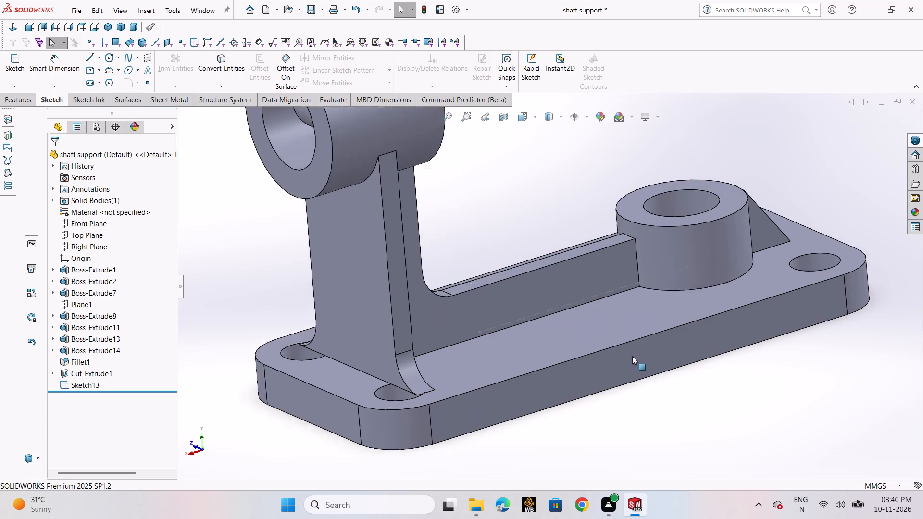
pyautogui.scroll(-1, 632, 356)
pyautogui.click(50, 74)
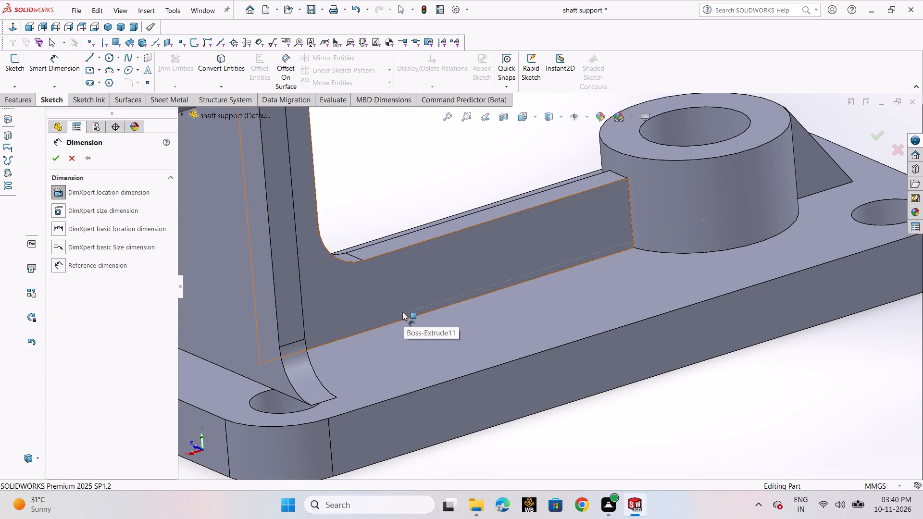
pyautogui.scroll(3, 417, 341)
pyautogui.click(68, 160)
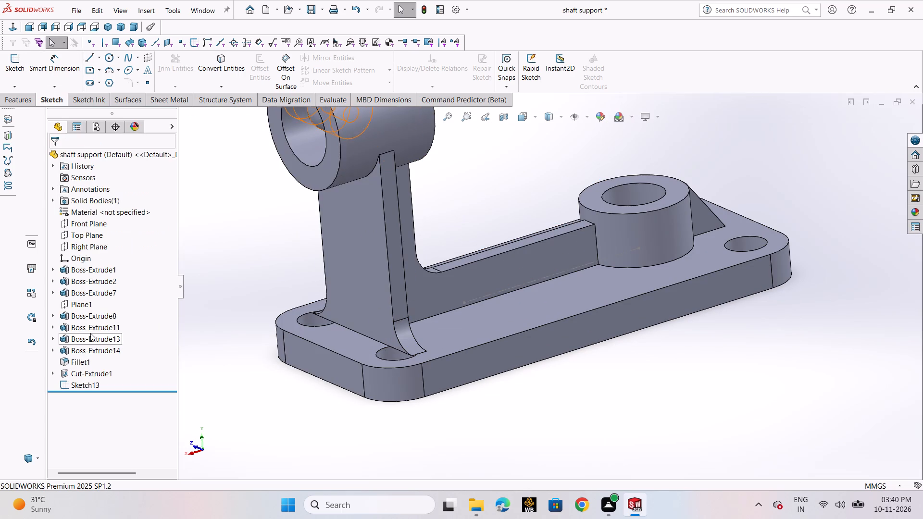
# Open the definition of Plane1 to review its reference face and offset, and close it without changes.
pyautogui.click(84, 307)
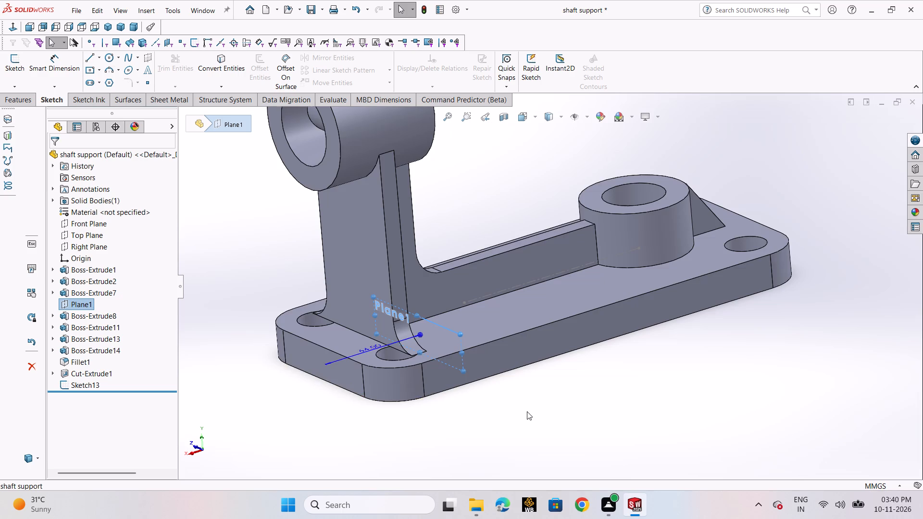
pyautogui.scroll(1, 528, 411)
pyautogui.moveTo(524, 412); pyautogui.dragTo(513, 465, button='middle')
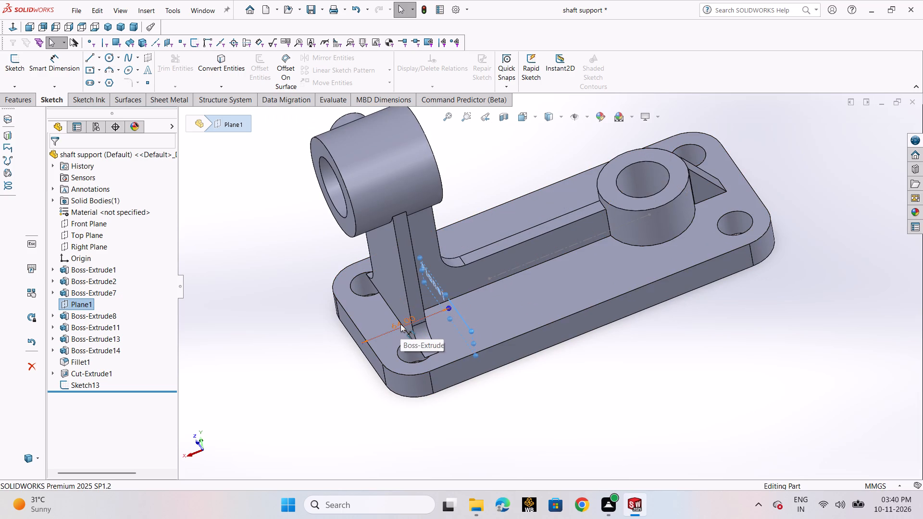
pyautogui.rightClick(77, 307)
pyautogui.click(91, 264)
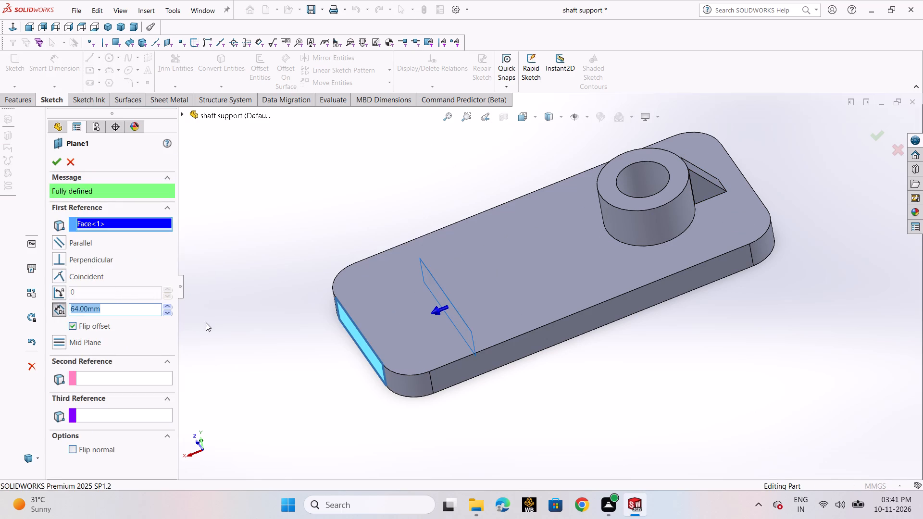
pyautogui.scroll(2, 577, 328)
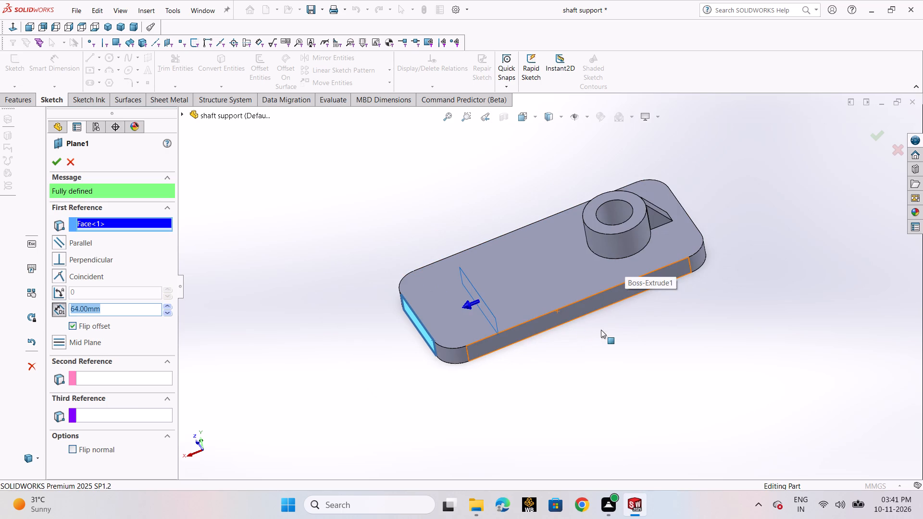
pyautogui.middleClick(597, 380)
pyautogui.moveTo(612, 353); pyautogui.dragTo(620, 441, button='middle')
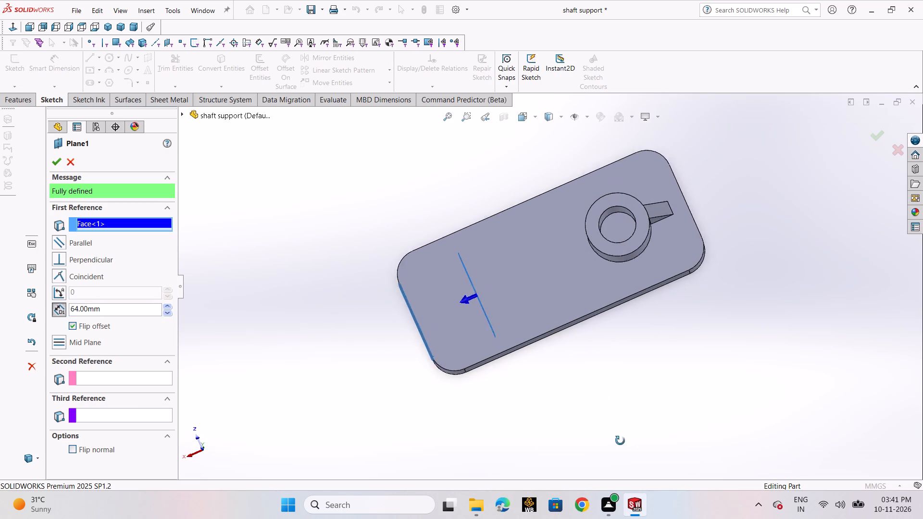
pyautogui.moveTo(620, 441); pyautogui.dragTo(609, 420, button='middle')
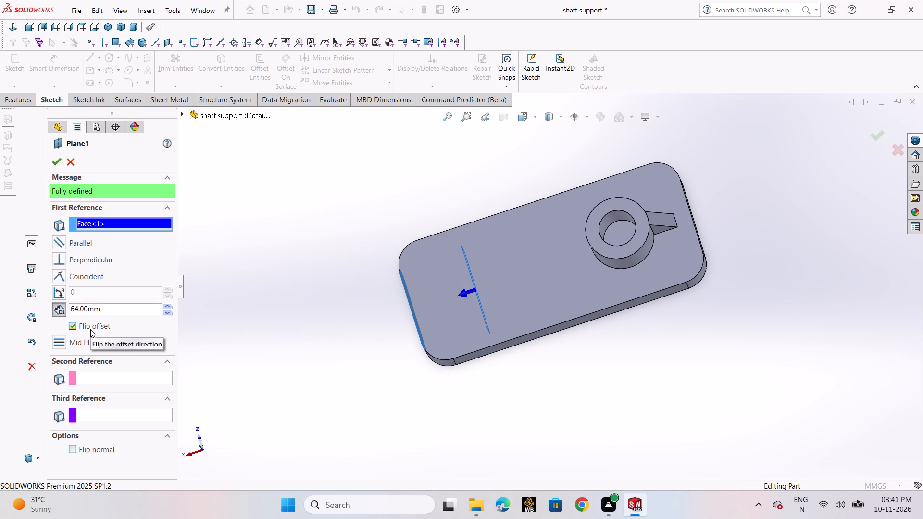
pyautogui.click(75, 159)
pyautogui.click(321, 228)
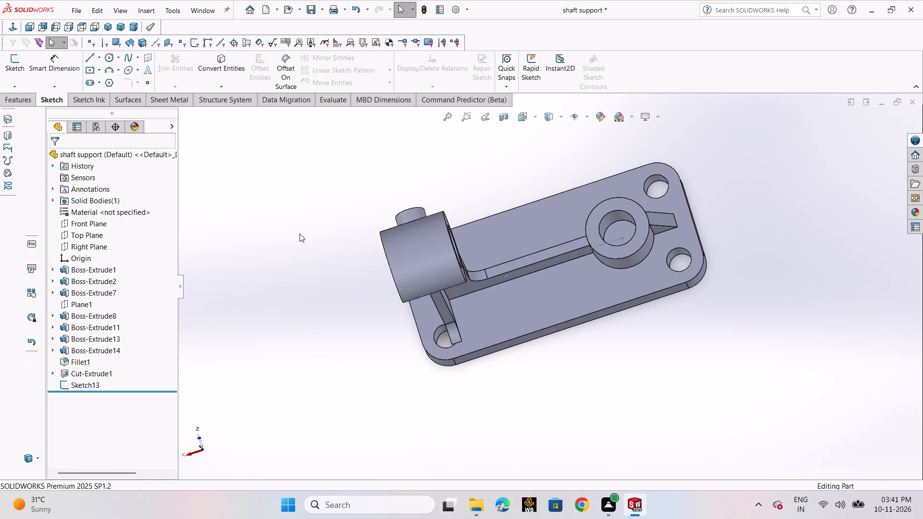
pyautogui.moveTo(709, 335); pyautogui.dragTo(707, 196, button='middle')
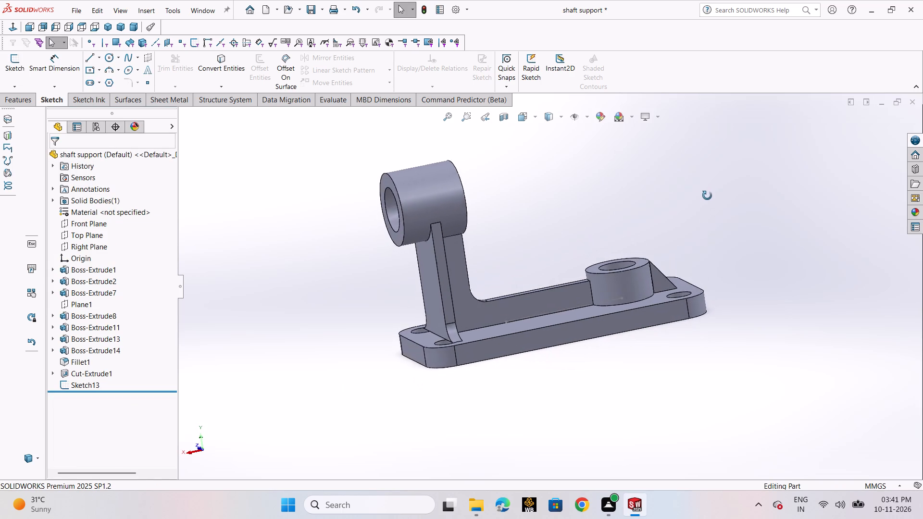
# Open the L-shaped rib's sketch to review its profile against the base and both cylinders, and close it without changes.
pyautogui.moveTo(707, 196); pyautogui.dragTo(699, 211, button='middle')
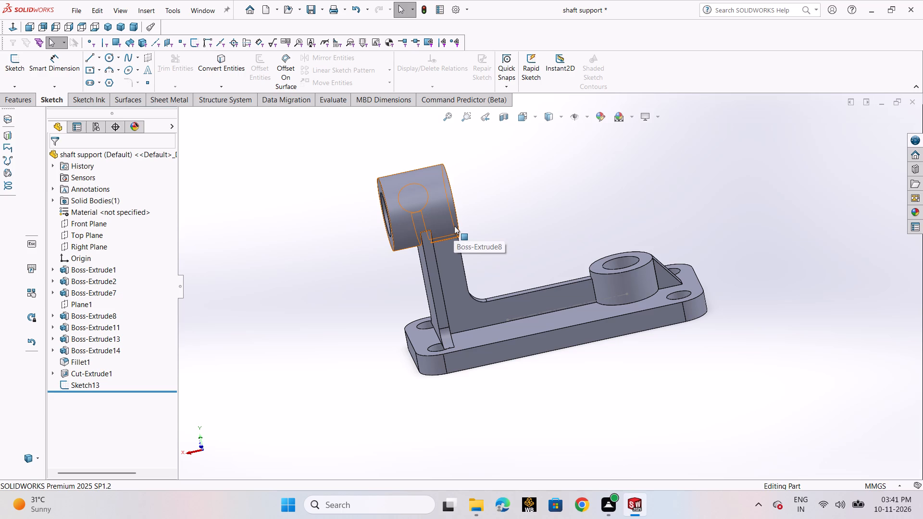
pyautogui.scroll(-1, 569, 352)
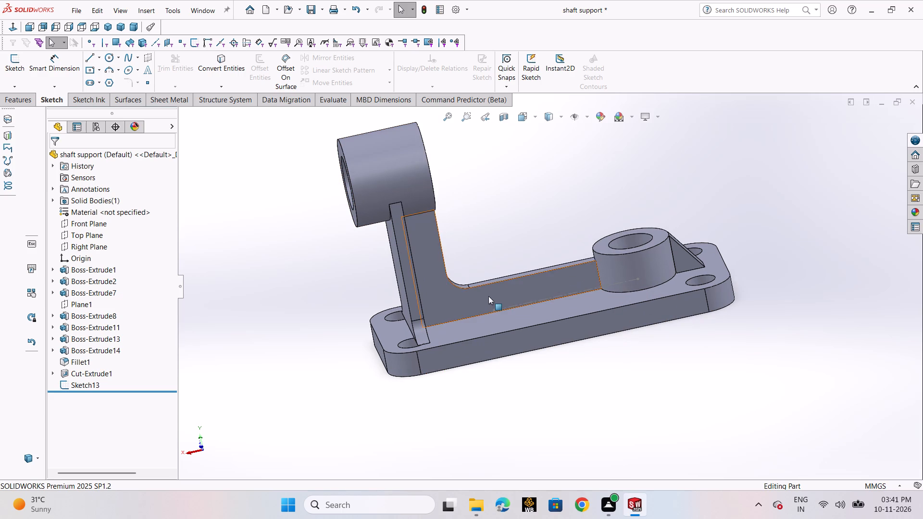
pyautogui.click(488, 296)
pyautogui.moveTo(570, 336); pyautogui.dragTo(754, 390, button='middle')
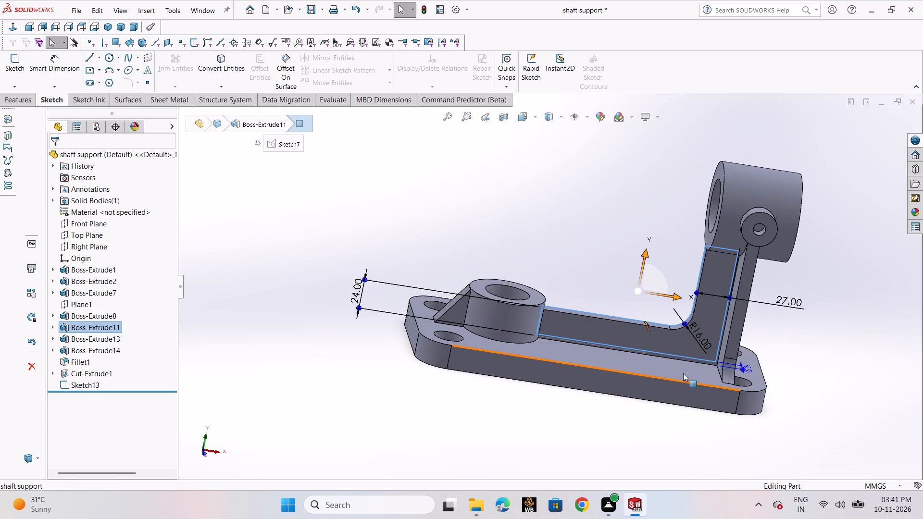
pyautogui.click(649, 342)
pyautogui.click(697, 295)
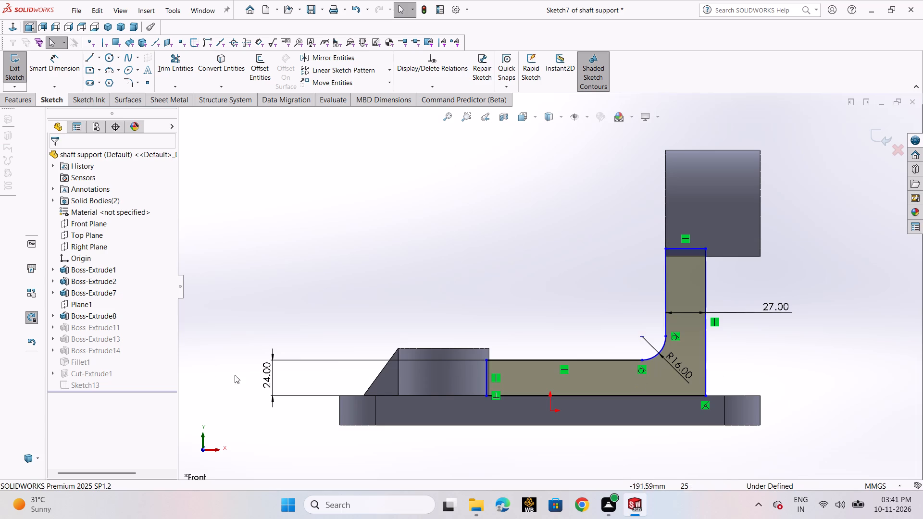
pyautogui.scroll(-2, 795, 341)
pyautogui.scroll(3, 782, 342)
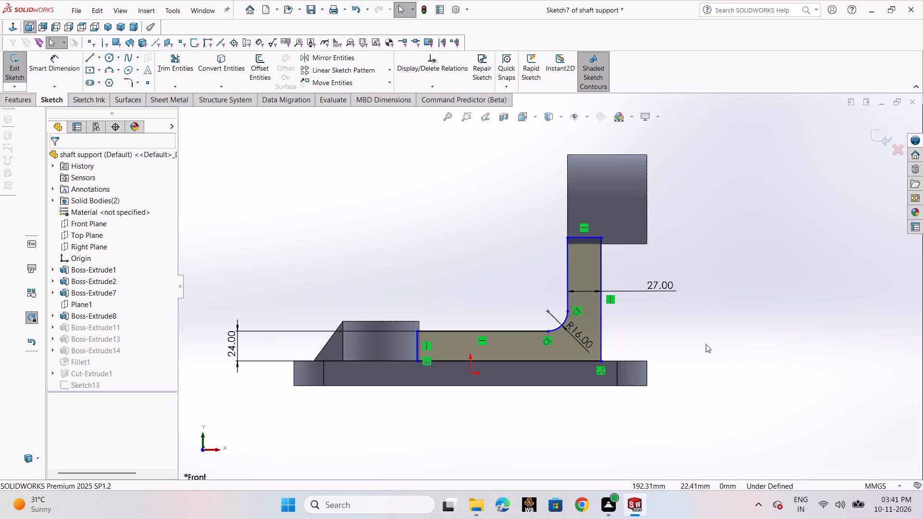
pyautogui.moveTo(706, 344); pyautogui.dragTo(702, 404, button='middle')
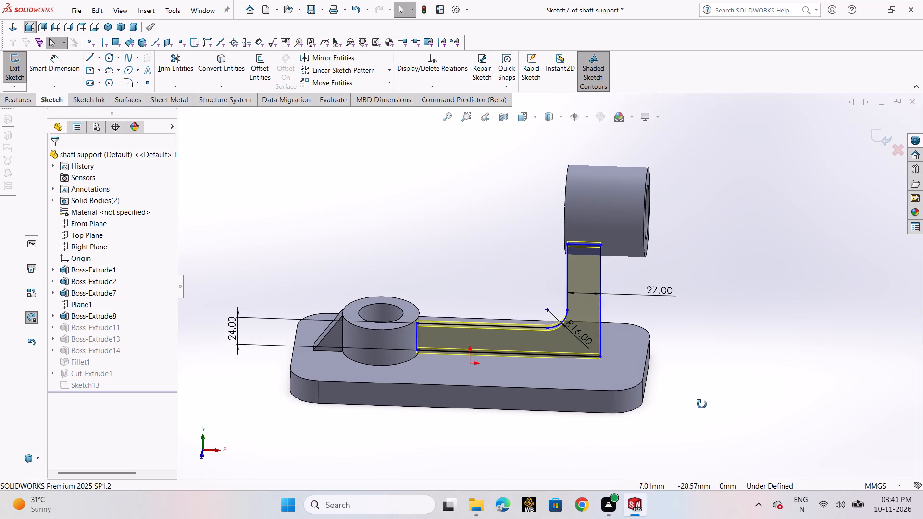
pyautogui.moveTo(702, 404); pyautogui.dragTo(702, 406, button='middle')
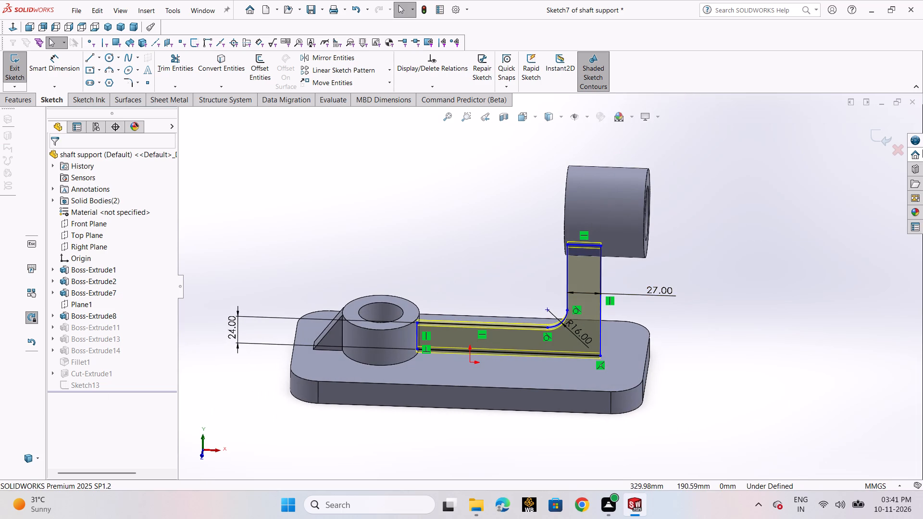
pyautogui.click(883, 140)
pyautogui.click(717, 267)
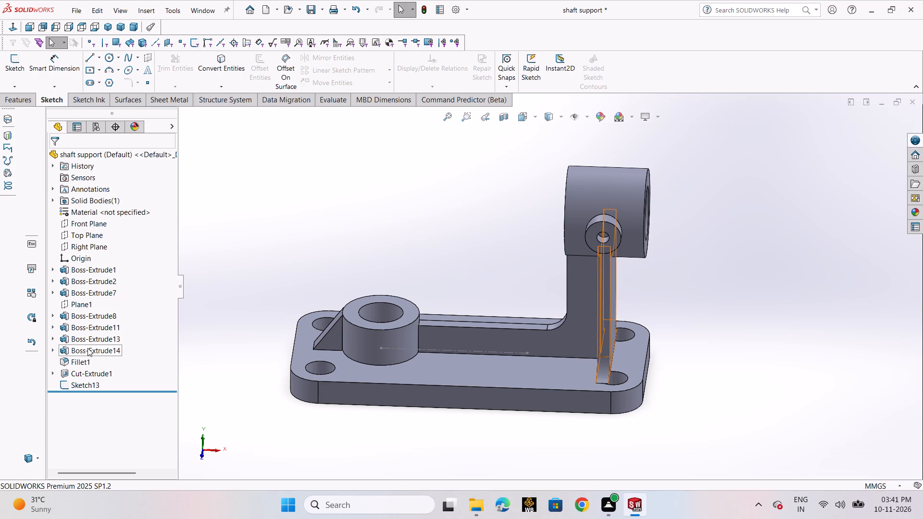
# Reverse the extrusion direction of the elevated cylinder so it extends from Plane1 toward the low cylinder.
pyautogui.doubleClick(579, 202)
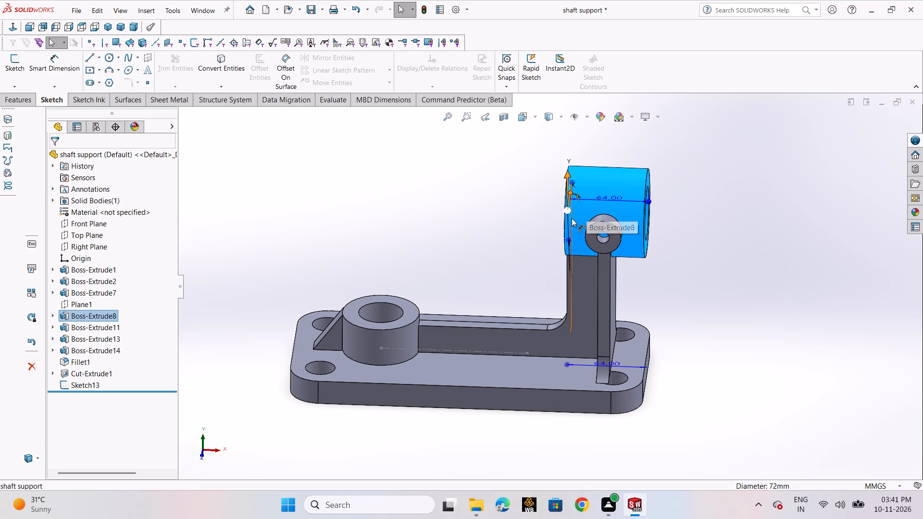
pyautogui.click(79, 317)
pyautogui.click(89, 281)
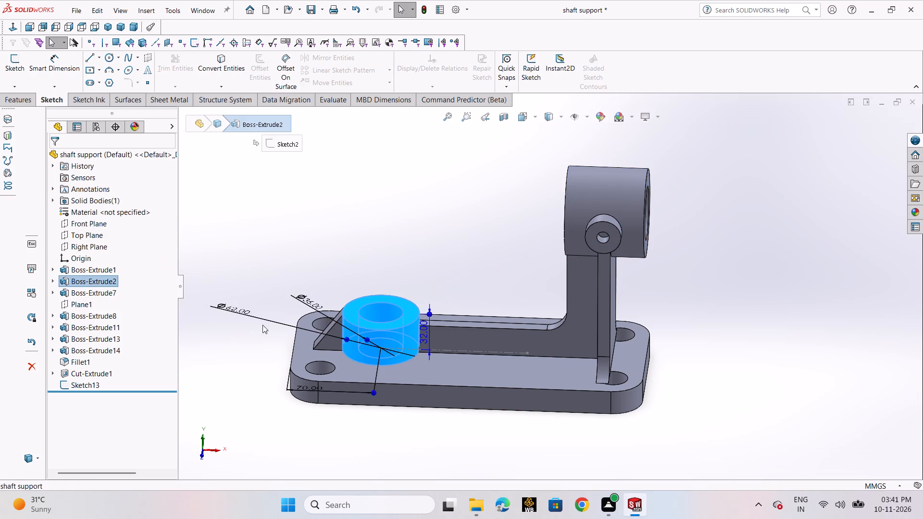
pyautogui.click(104, 318)
pyautogui.click(118, 286)
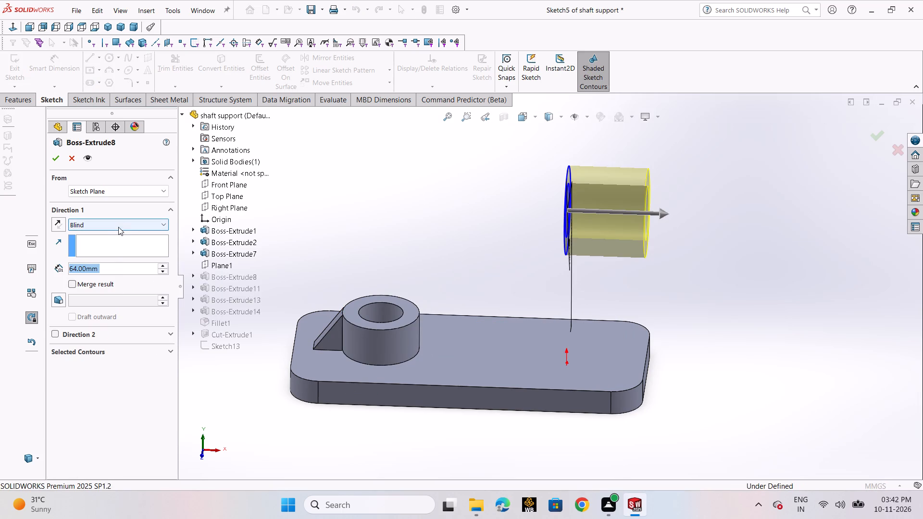
pyautogui.click(58, 224)
pyautogui.click(51, 155)
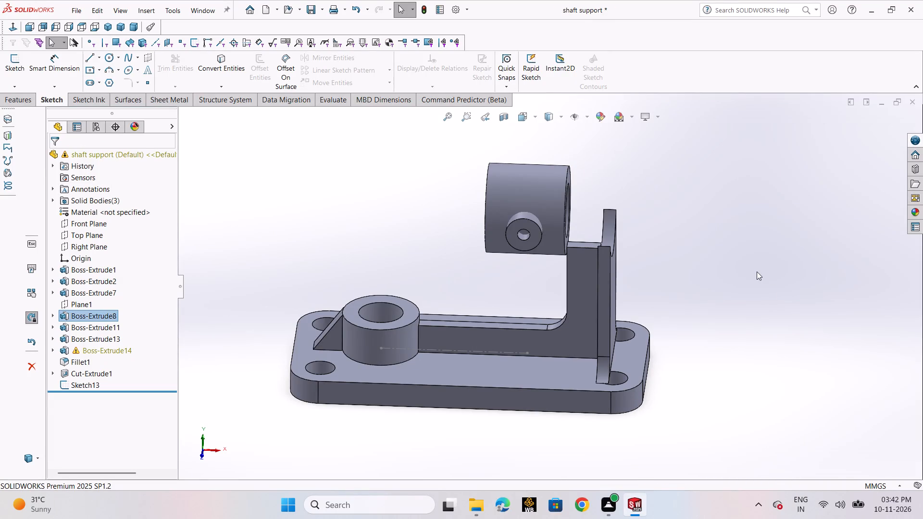
# Open the L-shaped rib's sketch for editing.
pyautogui.click(556, 340)
pyautogui.click(607, 297)
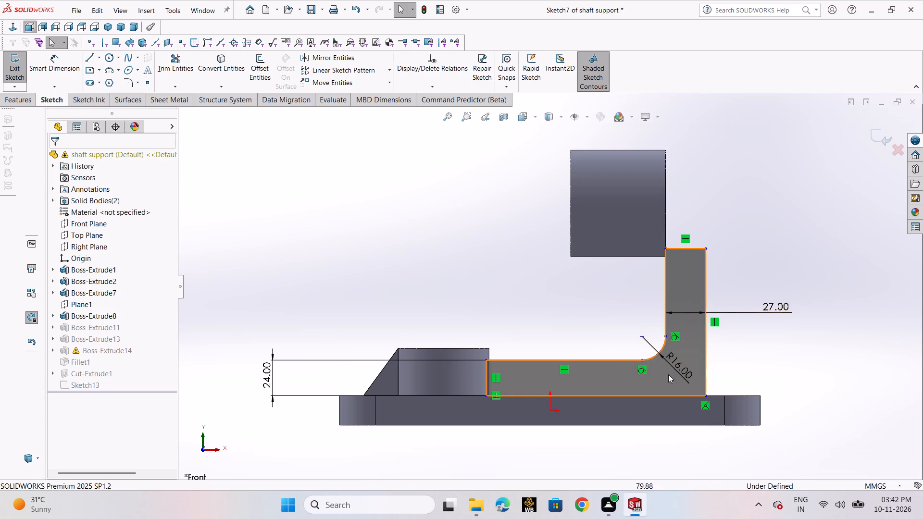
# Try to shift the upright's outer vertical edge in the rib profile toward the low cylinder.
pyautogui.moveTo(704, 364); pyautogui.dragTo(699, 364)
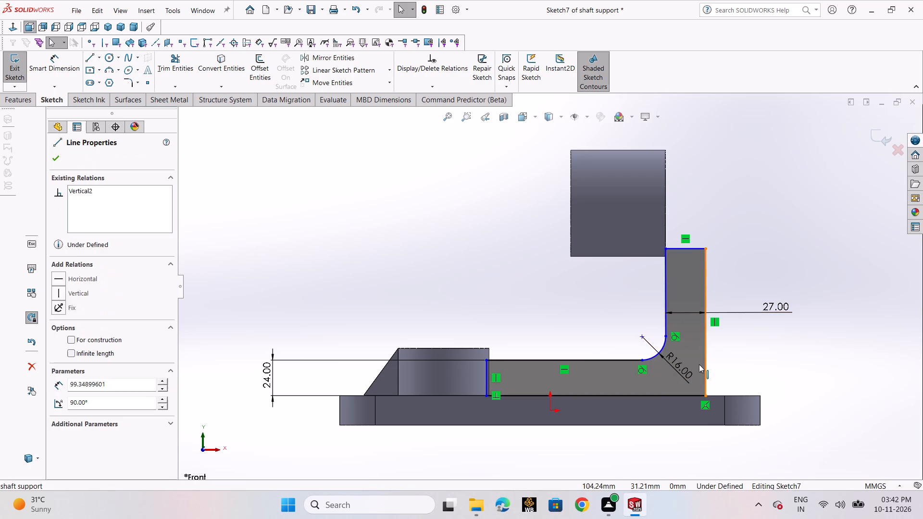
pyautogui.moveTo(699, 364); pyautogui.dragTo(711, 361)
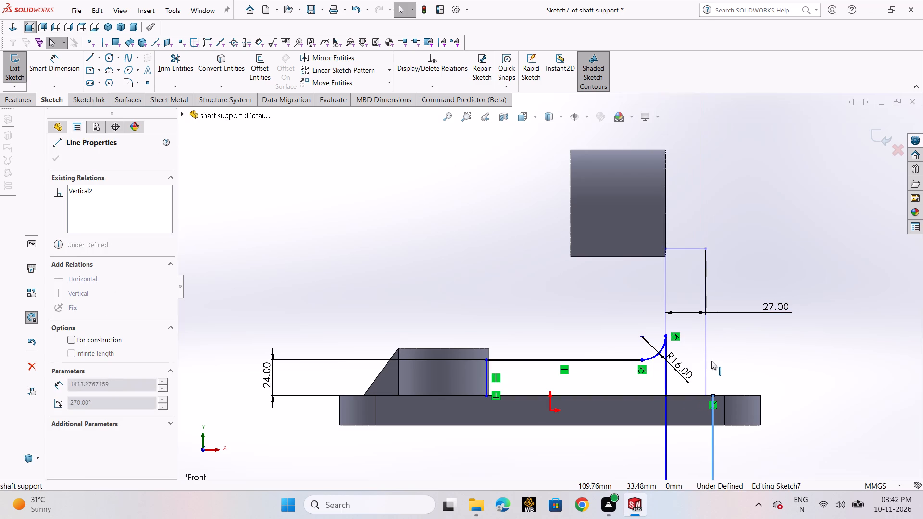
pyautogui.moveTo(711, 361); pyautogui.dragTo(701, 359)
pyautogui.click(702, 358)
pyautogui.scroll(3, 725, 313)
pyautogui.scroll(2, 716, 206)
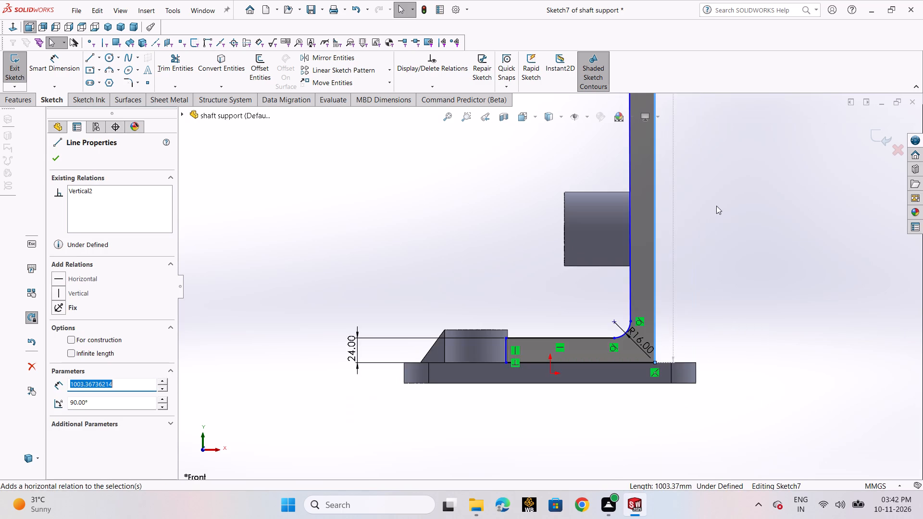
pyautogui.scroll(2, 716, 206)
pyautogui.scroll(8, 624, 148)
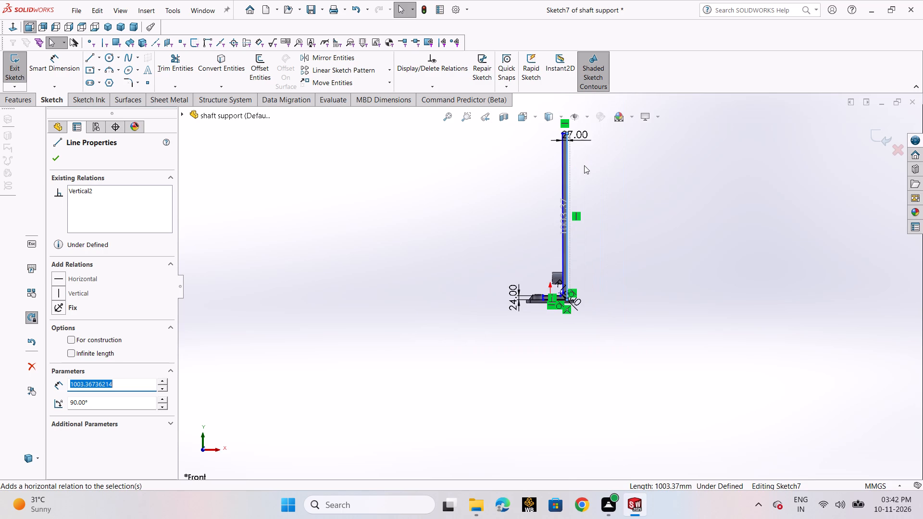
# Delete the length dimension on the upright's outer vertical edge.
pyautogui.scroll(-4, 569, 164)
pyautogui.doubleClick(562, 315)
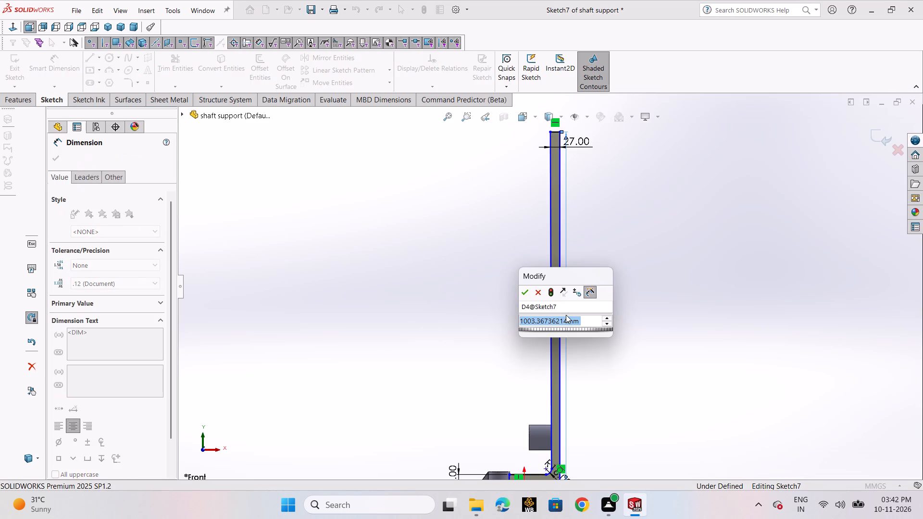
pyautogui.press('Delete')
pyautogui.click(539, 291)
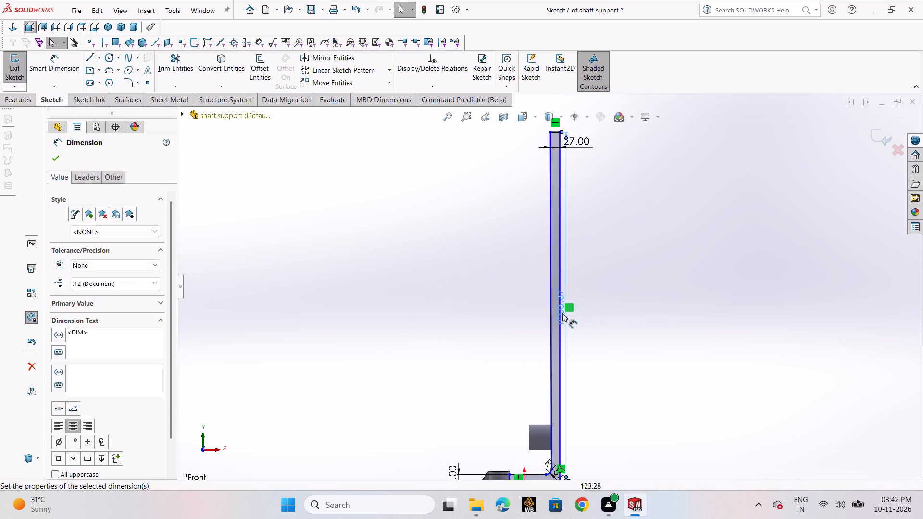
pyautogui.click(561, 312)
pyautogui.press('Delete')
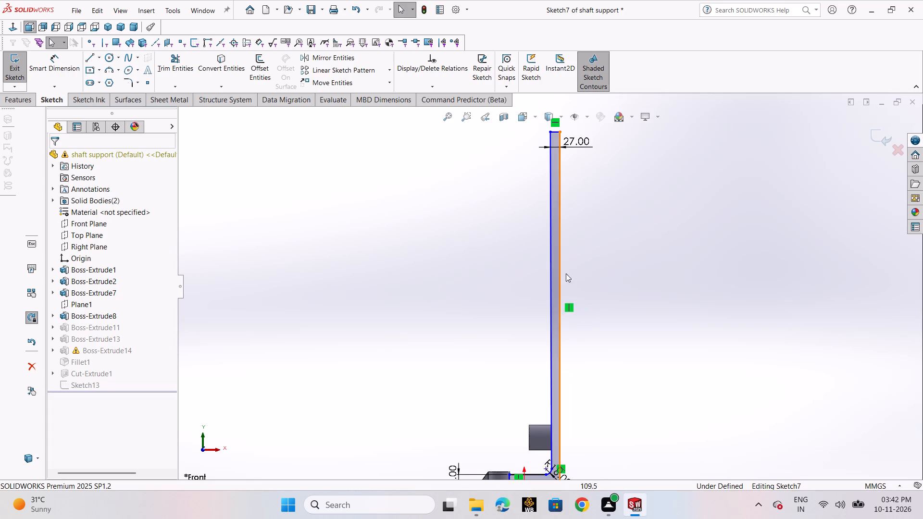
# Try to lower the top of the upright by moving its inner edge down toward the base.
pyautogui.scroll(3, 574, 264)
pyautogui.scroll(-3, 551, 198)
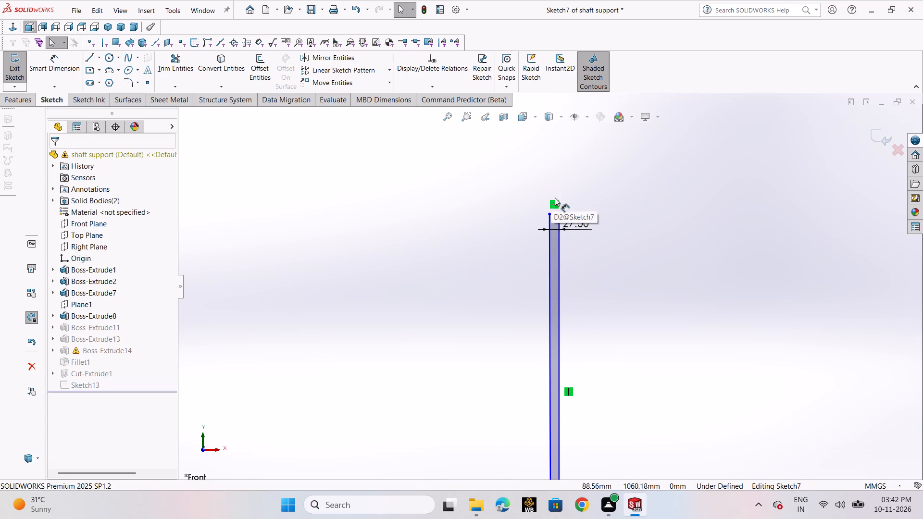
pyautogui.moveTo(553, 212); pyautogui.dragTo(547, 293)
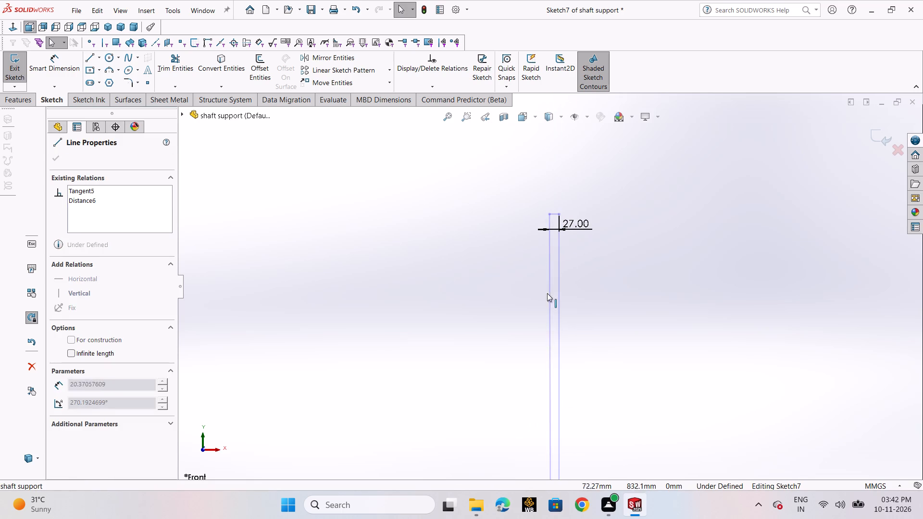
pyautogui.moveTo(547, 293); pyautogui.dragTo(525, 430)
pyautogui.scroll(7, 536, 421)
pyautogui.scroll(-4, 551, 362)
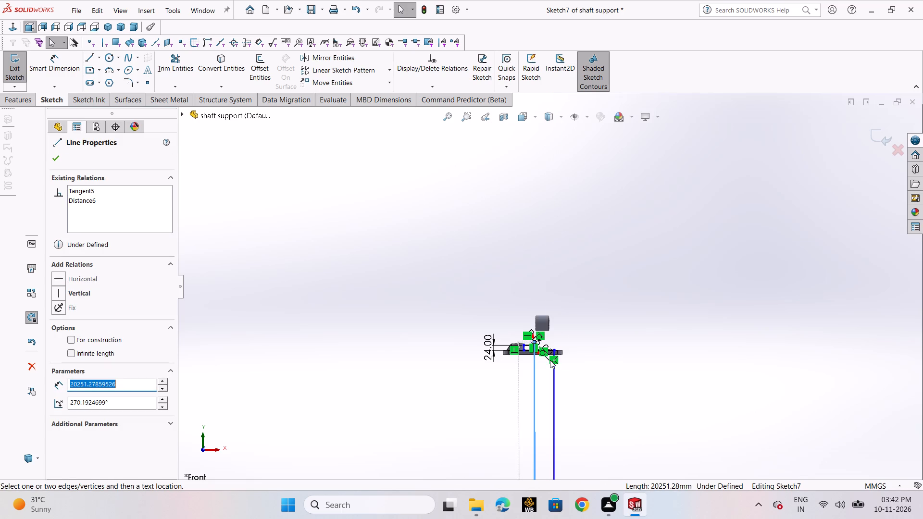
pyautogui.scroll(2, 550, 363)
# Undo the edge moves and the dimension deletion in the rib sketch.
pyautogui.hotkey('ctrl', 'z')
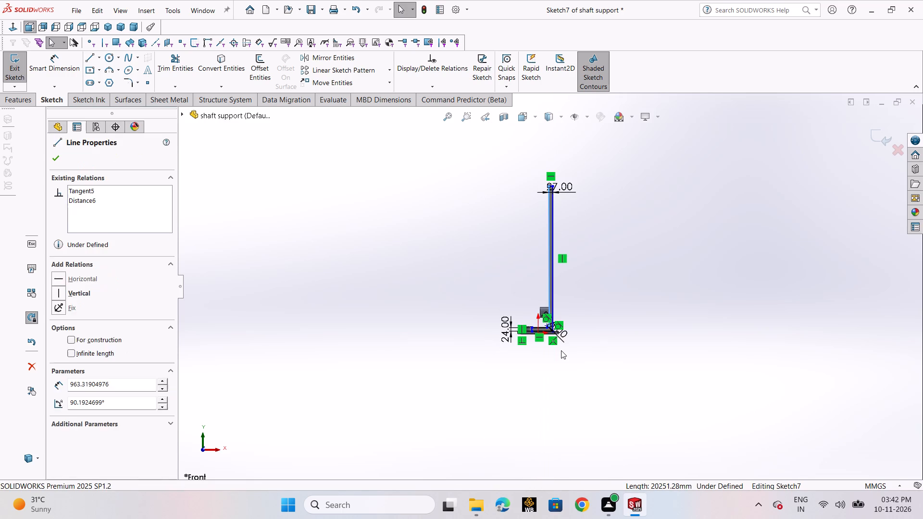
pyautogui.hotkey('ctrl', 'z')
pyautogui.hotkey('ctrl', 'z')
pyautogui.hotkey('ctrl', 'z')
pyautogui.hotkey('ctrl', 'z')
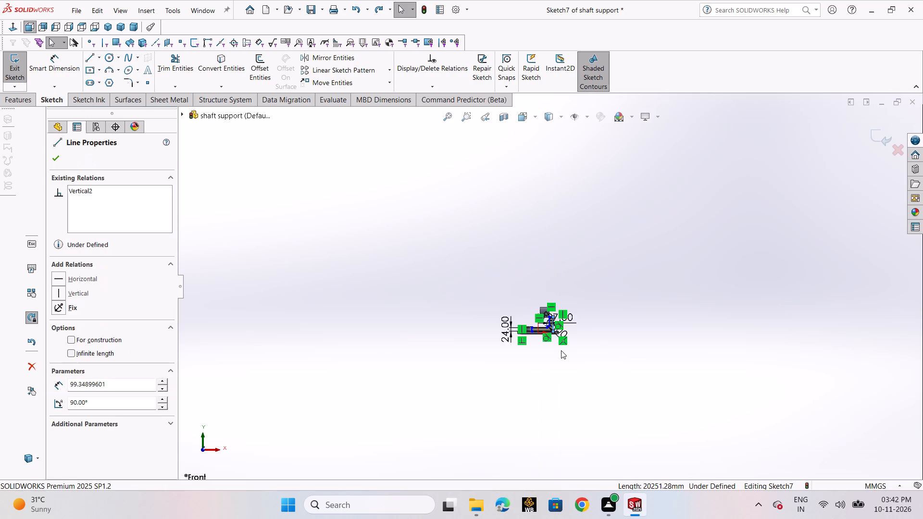
# Move the upright's top outer corner to about X 65 mm and the R16 arc's lower end to about X 24 mm, beneath the elevated cylinder.
pyautogui.scroll(-3, 561, 350)
pyautogui.scroll(-4, 529, 279)
pyautogui.scroll(-4, 607, 318)
pyautogui.scroll(-3, 509, 314)
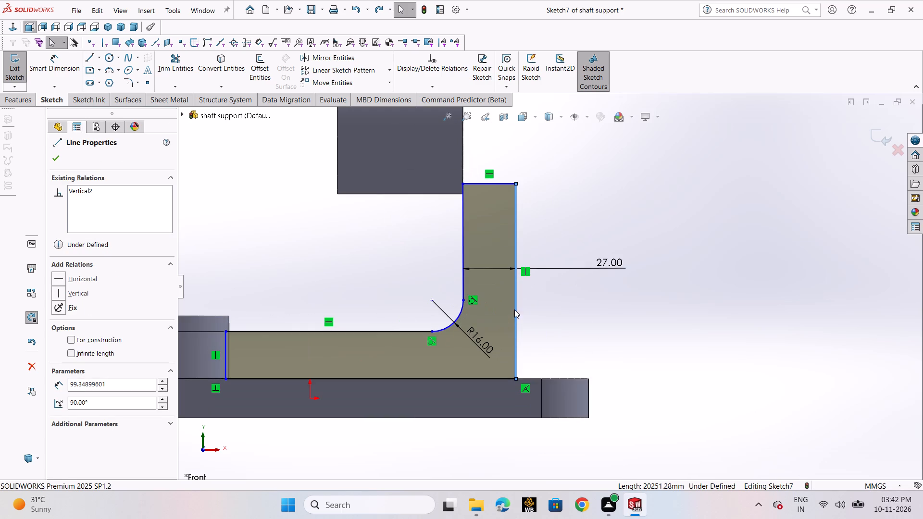
pyautogui.moveTo(517, 183); pyautogui.dragTo(467, 183)
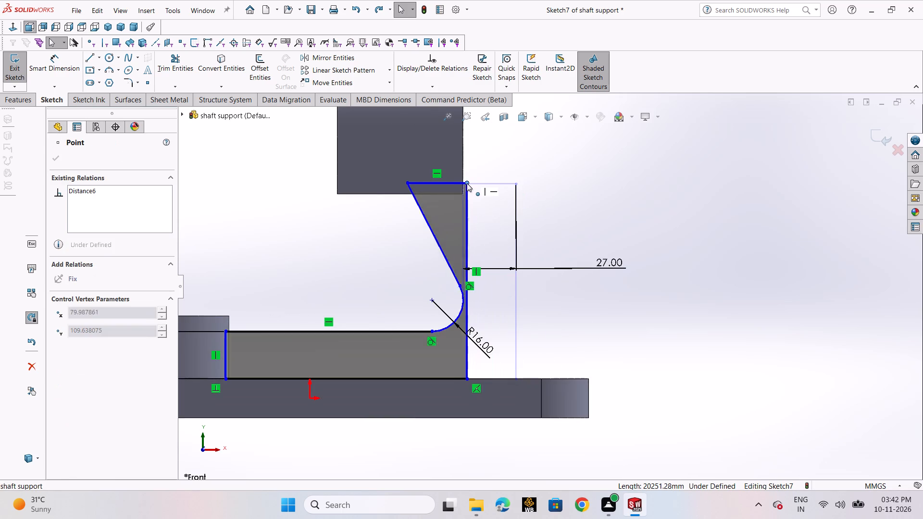
pyautogui.moveTo(467, 183); pyautogui.dragTo(455, 186)
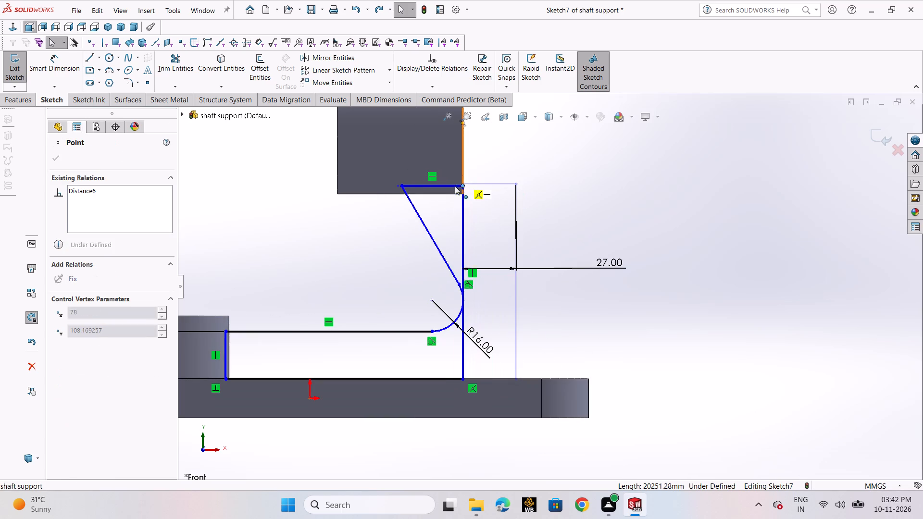
pyautogui.moveTo(455, 186); pyautogui.dragTo(438, 186)
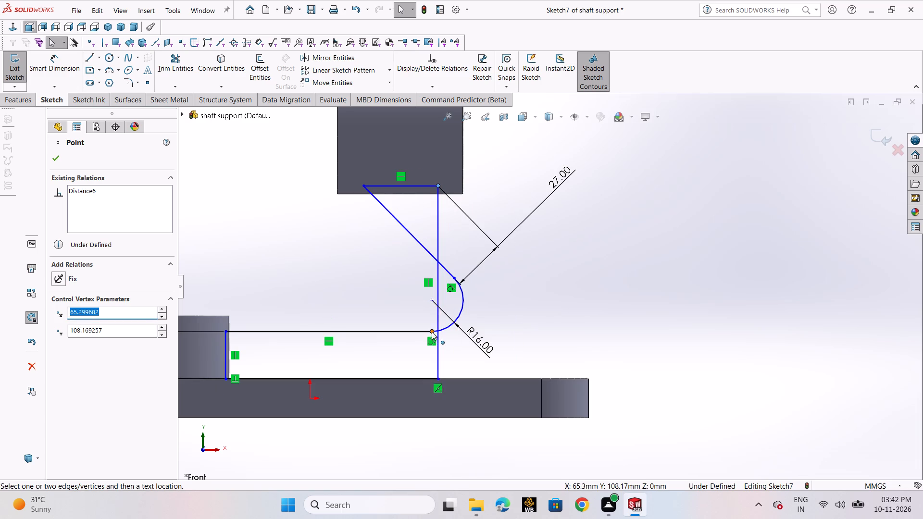
pyautogui.moveTo(432, 332); pyautogui.dragTo(354, 324)
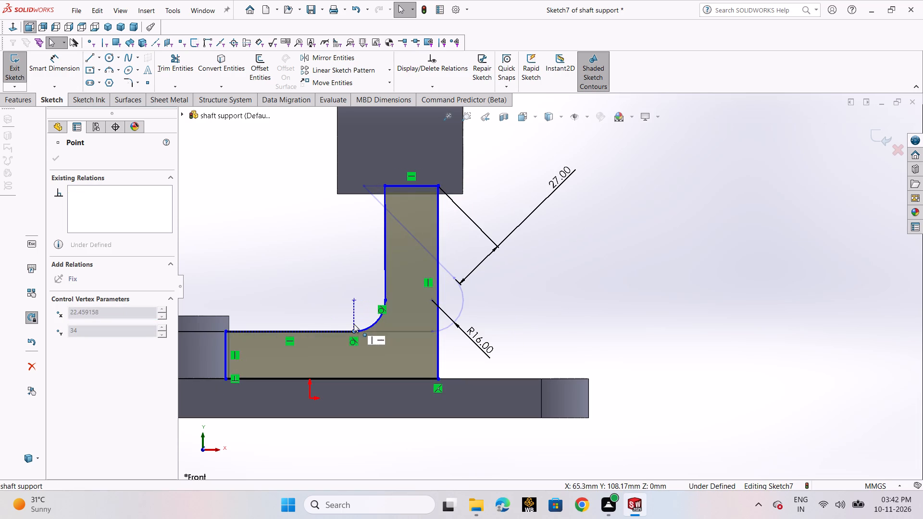
pyautogui.moveTo(354, 324); pyautogui.dragTo(357, 324)
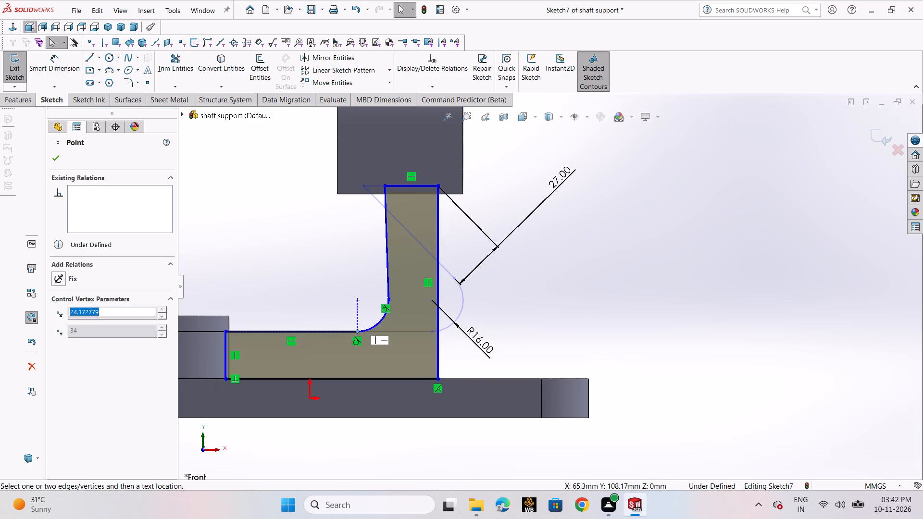
# Align the upright's inner top corner with the elevated cylinder's near end at X 14 mm, move the R16 arc's lower end to about X -2 mm, and finish the sketch.
pyautogui.moveTo(384, 184); pyautogui.dragTo(369, 185)
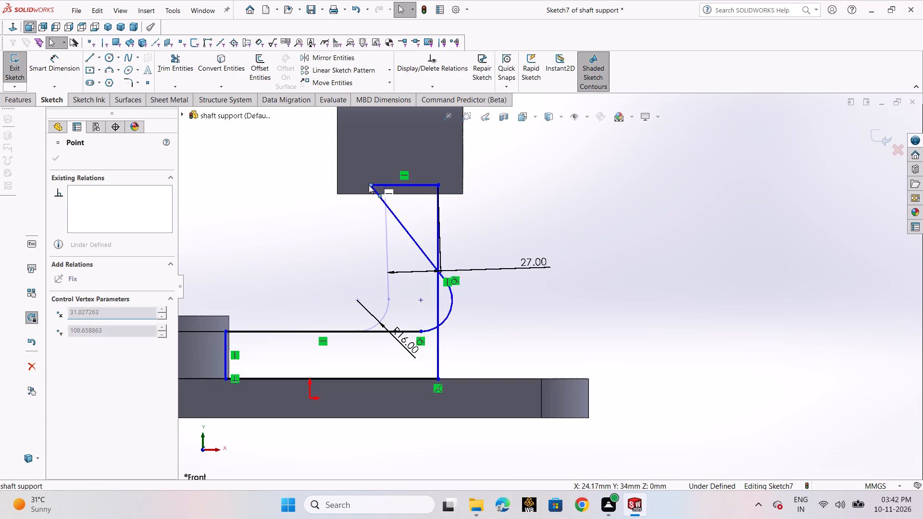
pyautogui.moveTo(369, 185); pyautogui.dragTo(337, 185)
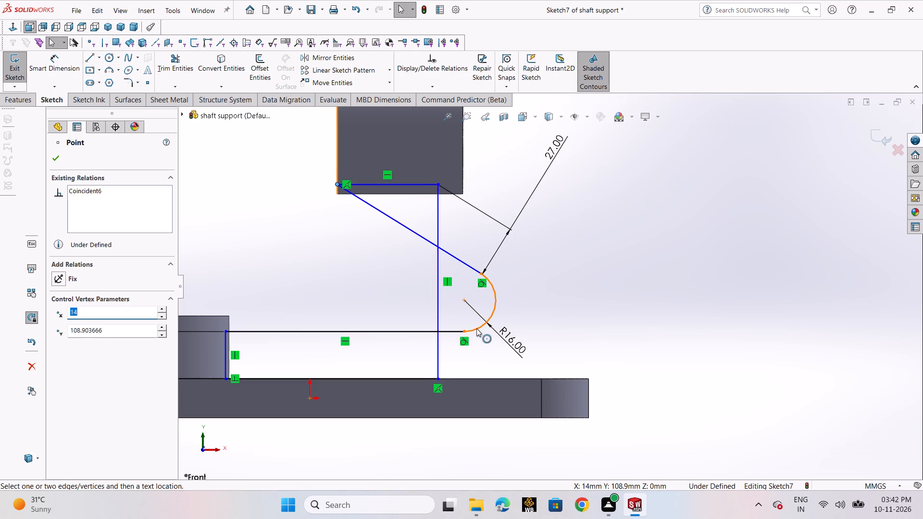
pyautogui.moveTo(464, 331); pyautogui.dragTo(335, 316)
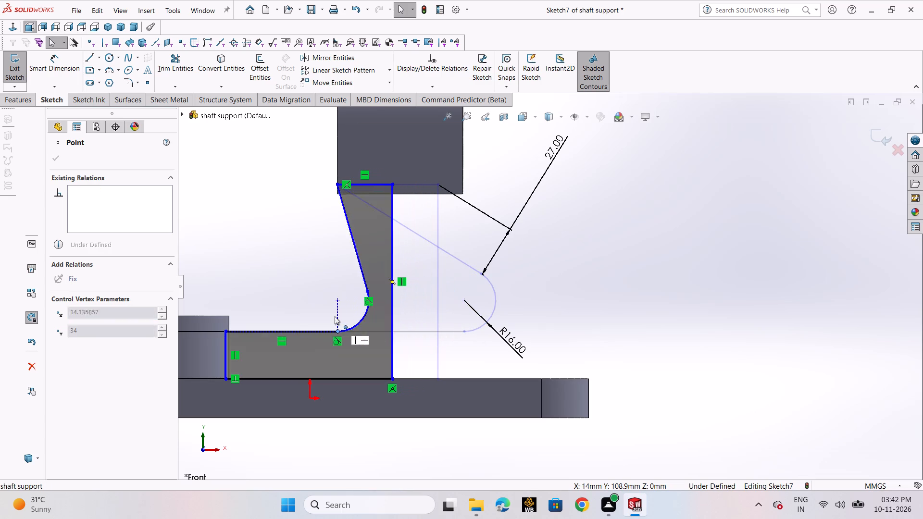
pyautogui.moveTo(335, 316); pyautogui.dragTo(305, 311)
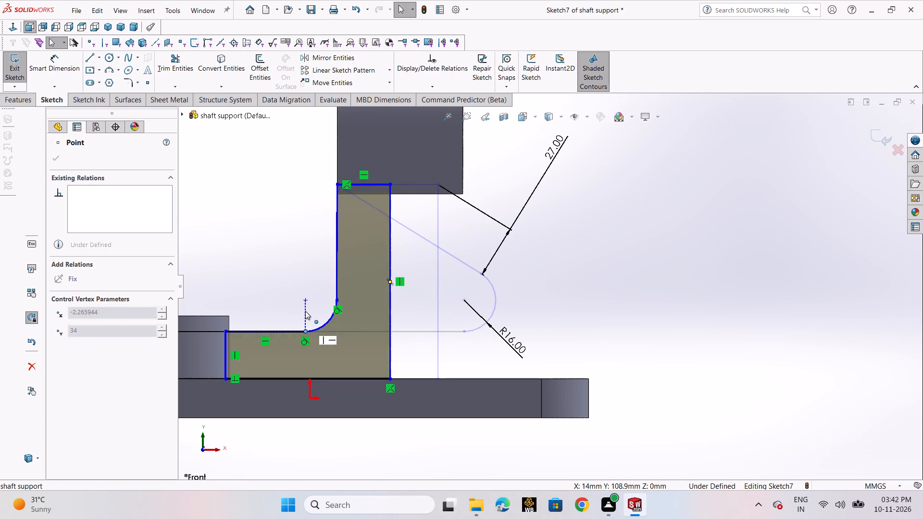
pyautogui.moveTo(305, 311); pyautogui.dragTo(307, 310)
pyautogui.click(590, 316)
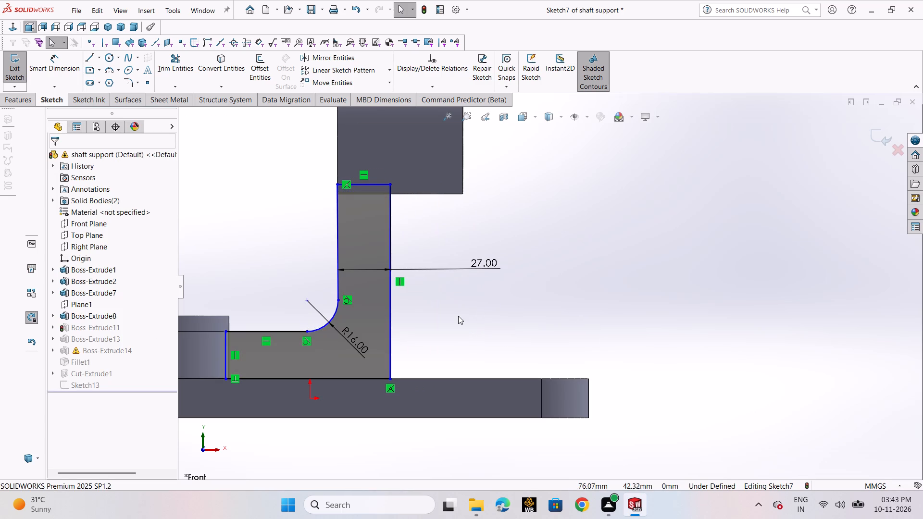
pyautogui.scroll(4, 458, 316)
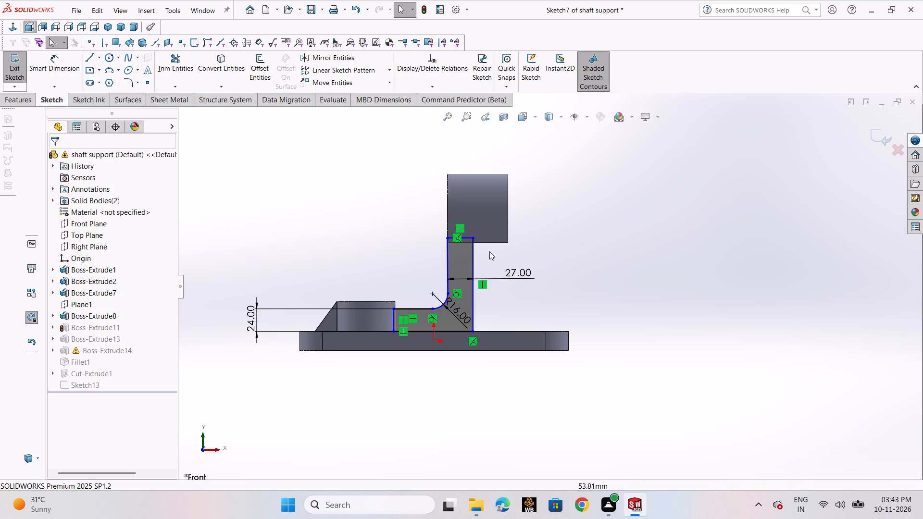
pyautogui.scroll(-3, 491, 246)
pyautogui.scroll(-3, 442, 261)
pyautogui.scroll(3, 442, 261)
pyautogui.scroll(1, 623, 265)
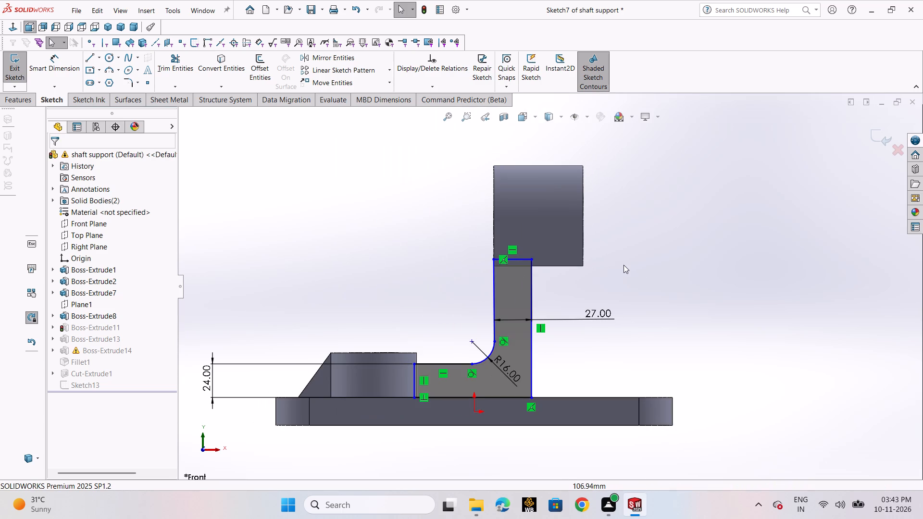
pyautogui.click(875, 135)
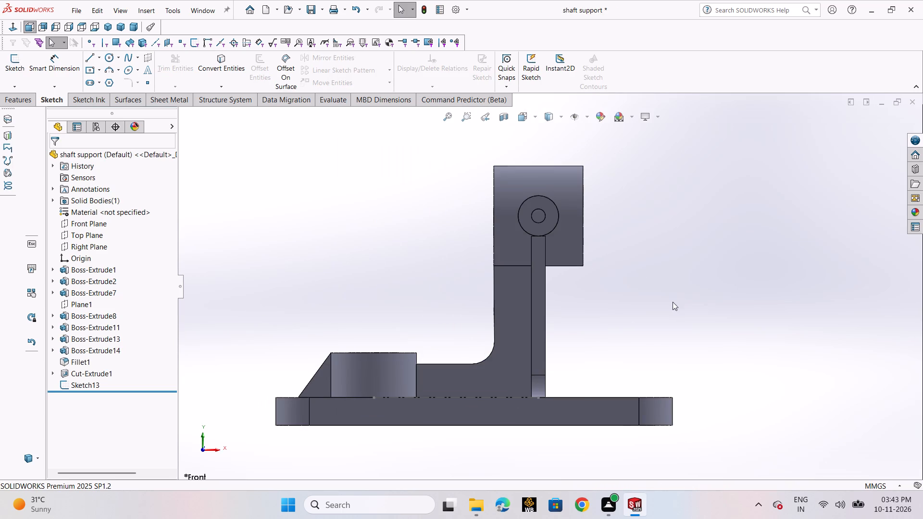
# Inspect the rebuilt shaft support from several angles, checking how the refitted rib meets the elevated cylinder and base.
pyautogui.moveTo(662, 305); pyautogui.dragTo(652, 383, button='middle')
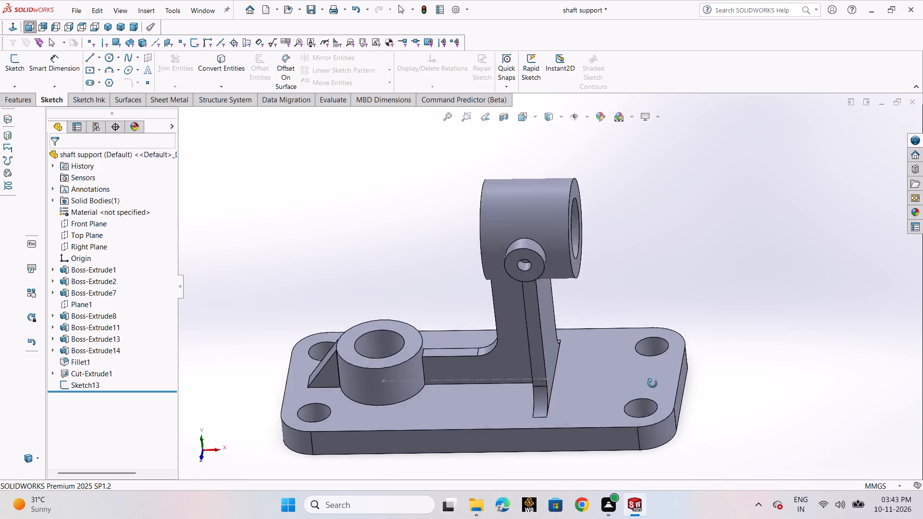
pyautogui.moveTo(652, 383); pyautogui.dragTo(687, 357, button='middle')
pyautogui.scroll(1, 685, 357)
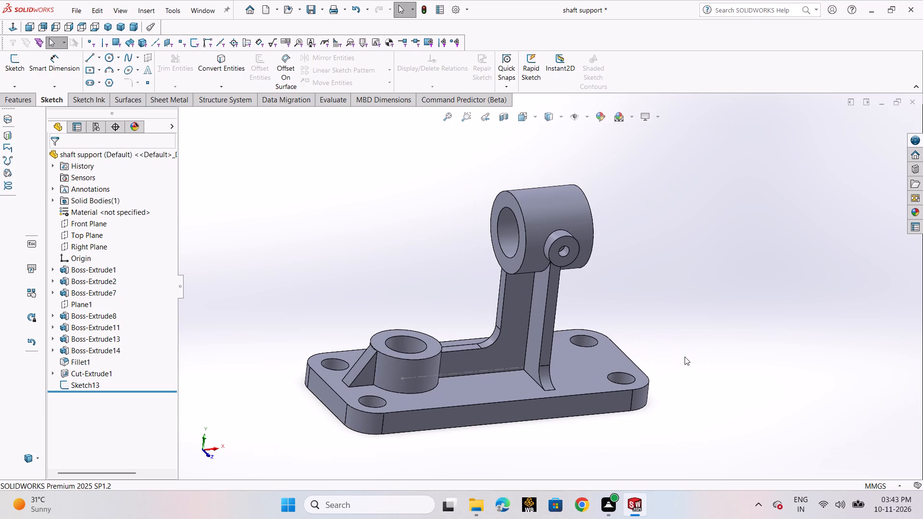
pyautogui.scroll(2, 685, 357)
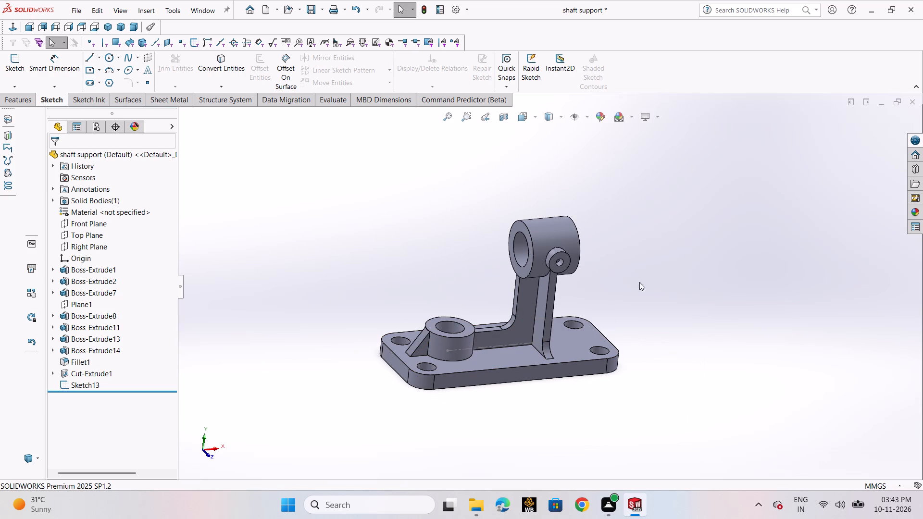
pyautogui.scroll(-2, 560, 295)
pyautogui.moveTo(696, 302); pyautogui.dragTo(689, 322, button='middle')
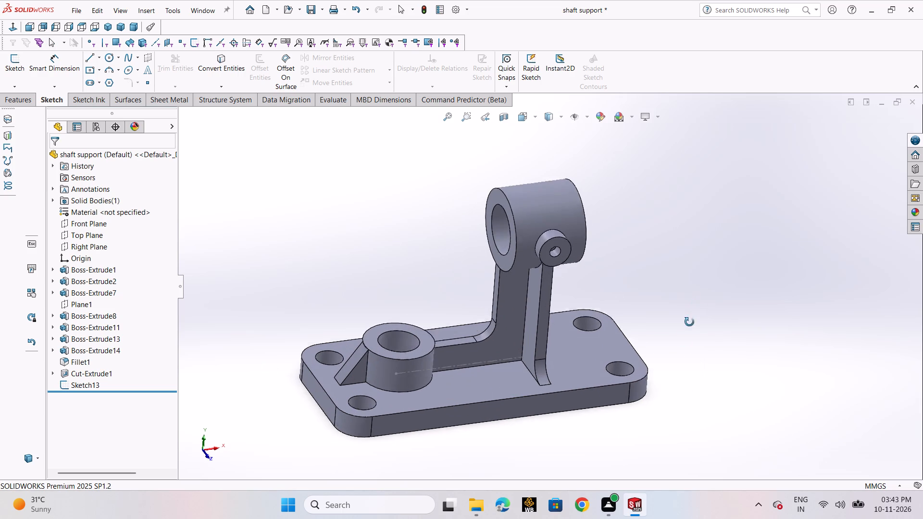
pyautogui.moveTo(689, 322); pyautogui.dragTo(683, 382, button='middle')
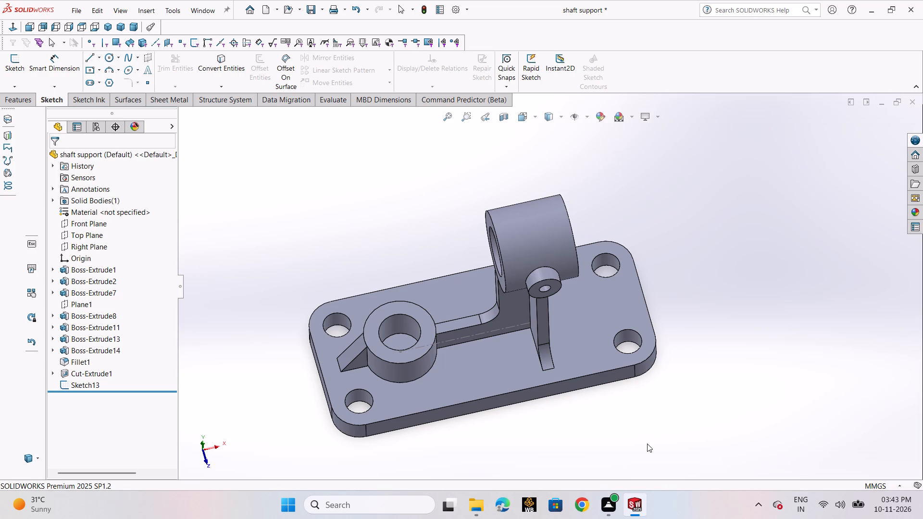
pyautogui.scroll(-3, 530, 297)
pyautogui.moveTo(627, 316); pyautogui.dragTo(632, 294, button='middle')
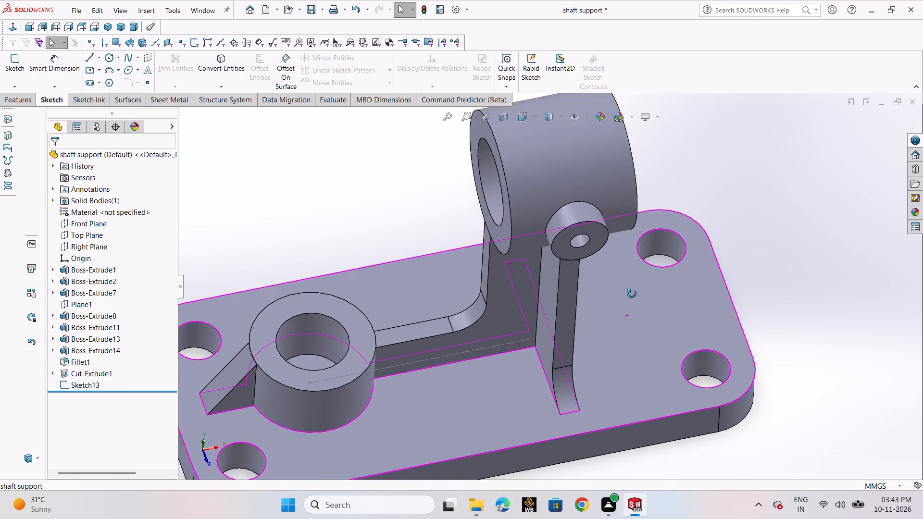
pyautogui.moveTo(632, 294); pyautogui.dragTo(627, 227, button='middle')
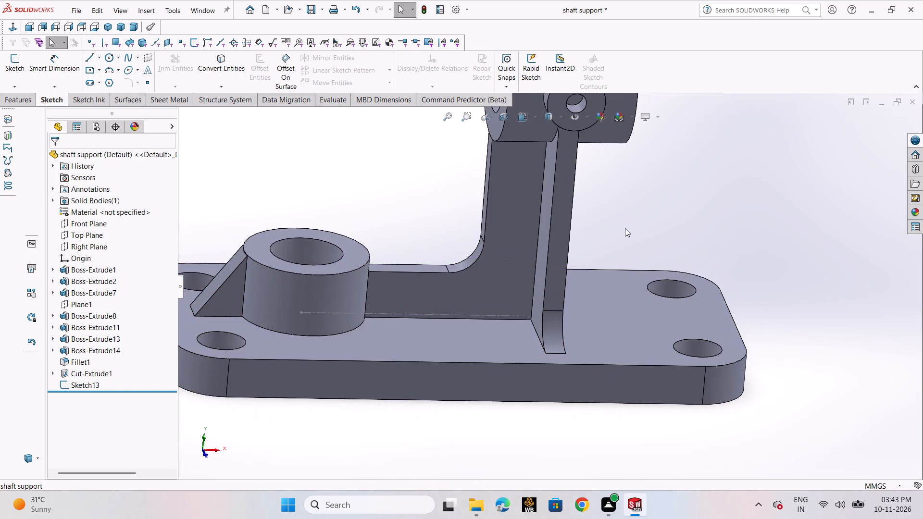
pyautogui.scroll(3, 625, 228)
# Sketch a 22 mm radius circle on the elevated cylinder's far end face, centred on and matching its bore.
pyautogui.moveTo(659, 232); pyautogui.dragTo(542, 239, button='middle')
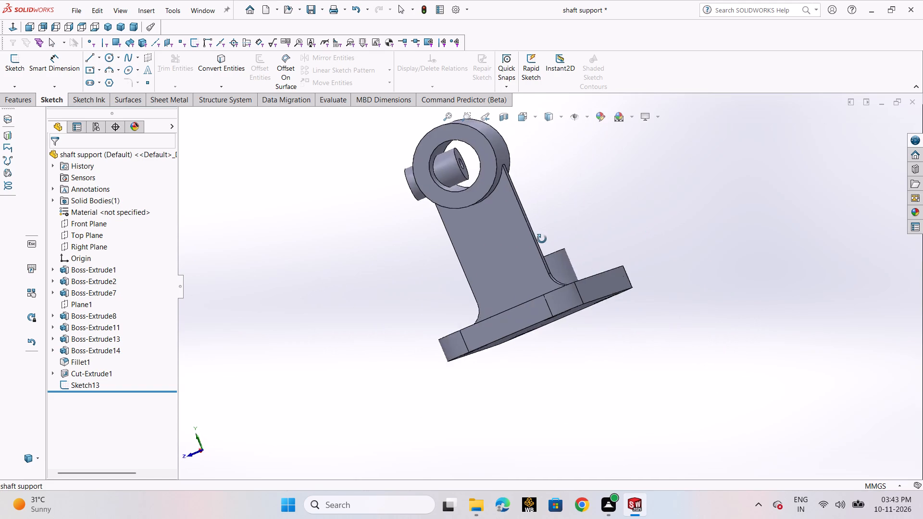
pyautogui.moveTo(542, 239); pyautogui.dragTo(563, 253, button='middle')
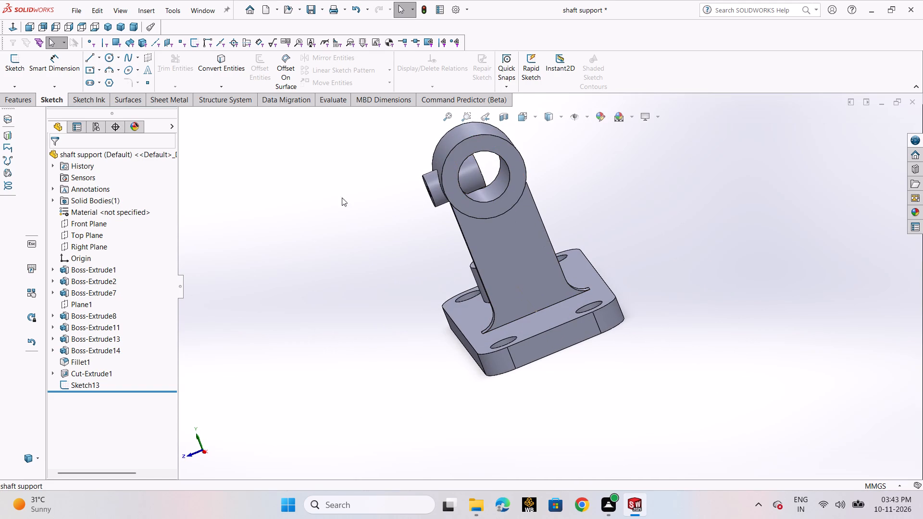
pyautogui.click(479, 209)
pyautogui.click(534, 179)
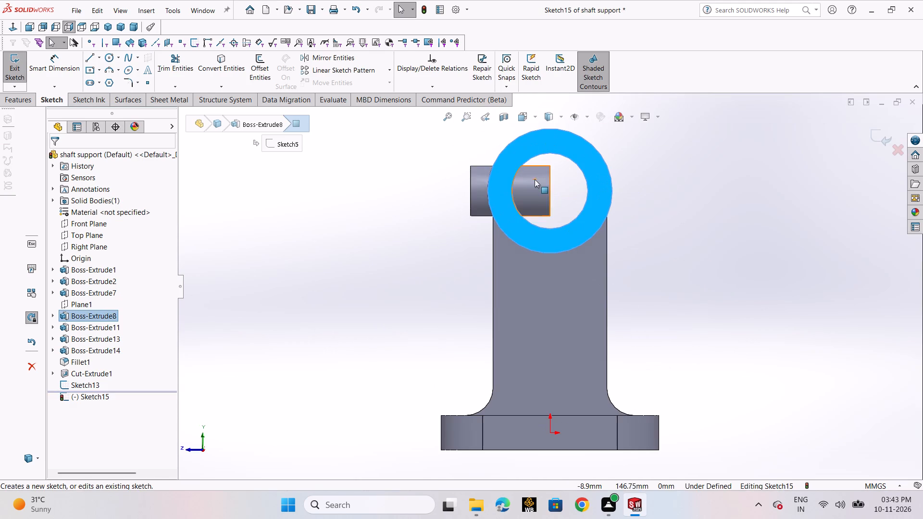
pyautogui.click(116, 58)
pyautogui.click(122, 69)
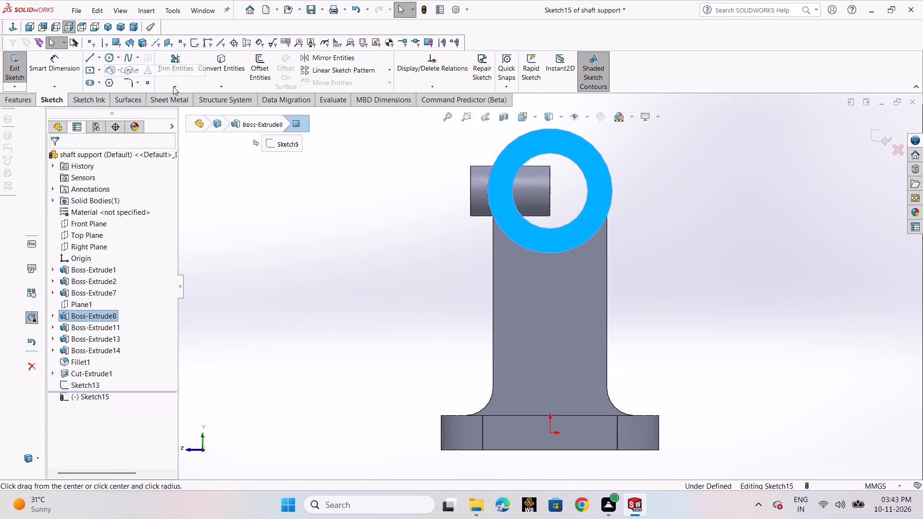
pyautogui.click(551, 191)
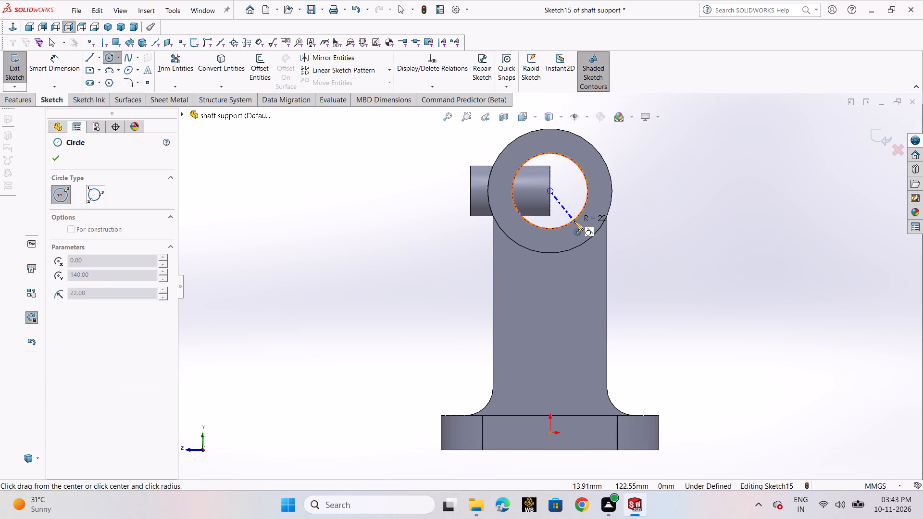
pyautogui.click(574, 221)
pyautogui.rightClick(574, 212)
pyautogui.click(601, 223)
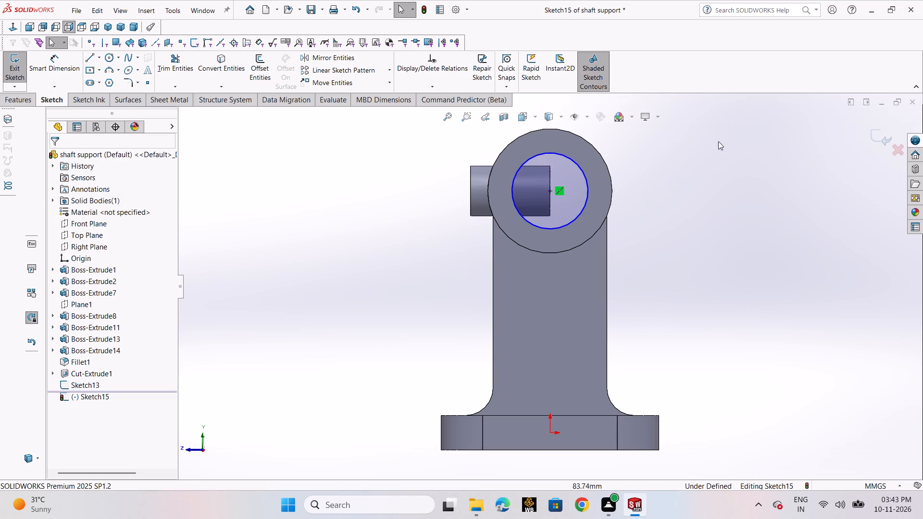
pyautogui.click(890, 132)
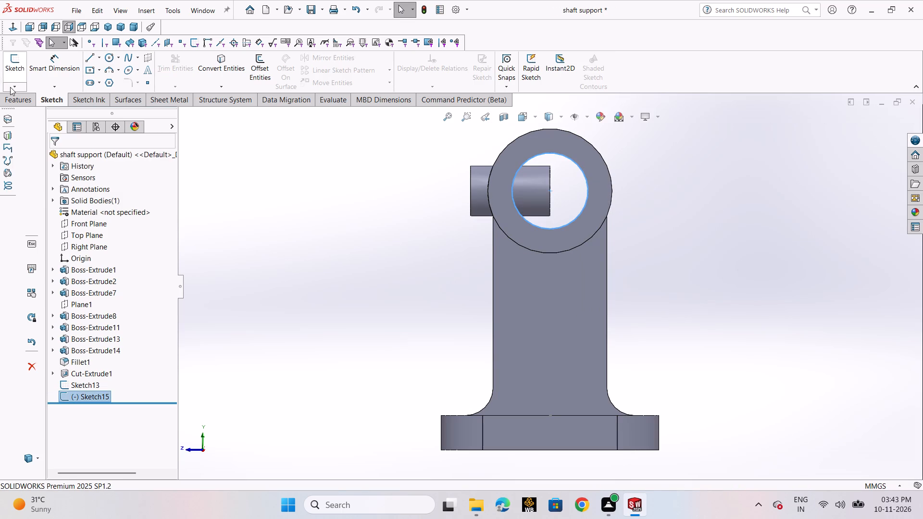
# Cut-extrude the bore circle to a blind depth of 47 mm through the elevated cylinder, toward the low cylinder.
pyautogui.click(14, 100)
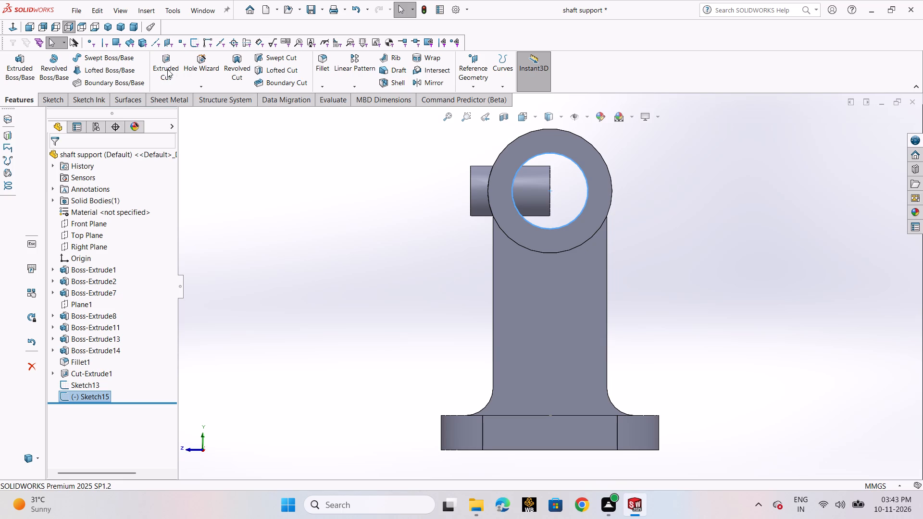
pyautogui.click(167, 69)
pyautogui.moveTo(318, 225); pyautogui.dragTo(400, 302, button='middle')
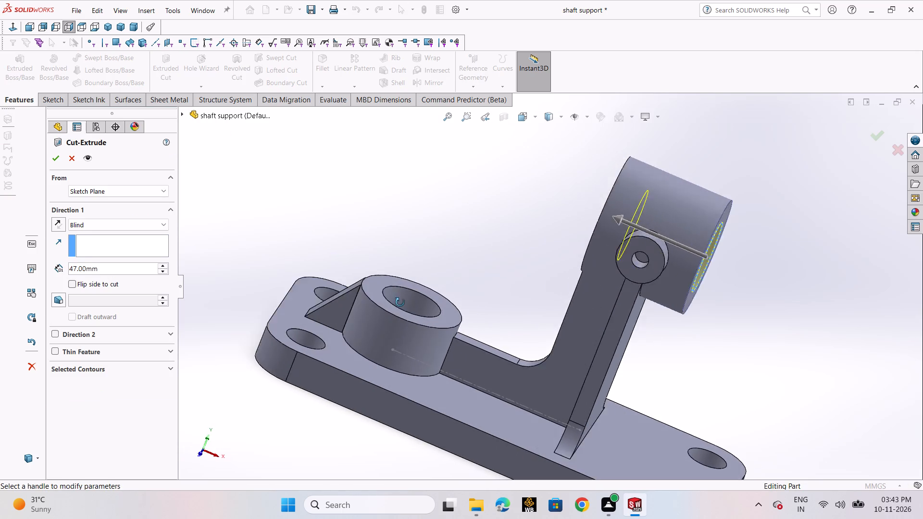
pyautogui.moveTo(400, 302); pyautogui.dragTo(417, 317, button='middle')
pyautogui.moveTo(574, 256); pyautogui.dragTo(592, 286, button='middle')
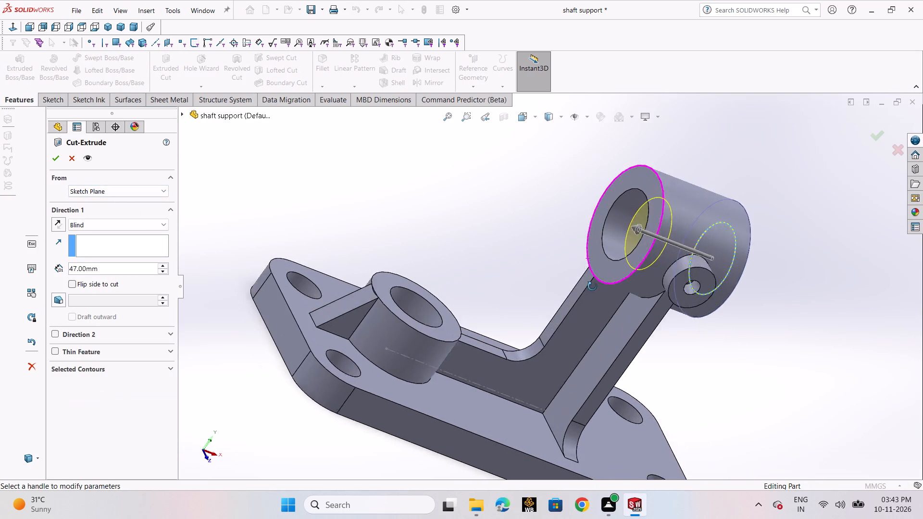
pyautogui.moveTo(592, 286); pyautogui.dragTo(609, 309, button='middle')
pyautogui.click(54, 161)
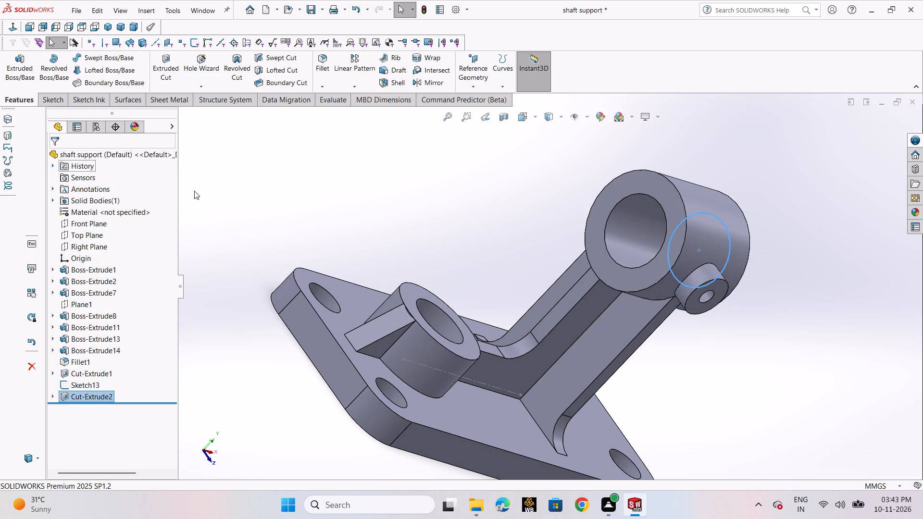
# Inspect the elevated cylinder's bore and the small side boss from the end and the side.
pyautogui.moveTo(695, 265); pyautogui.dragTo(532, 264, button='middle')
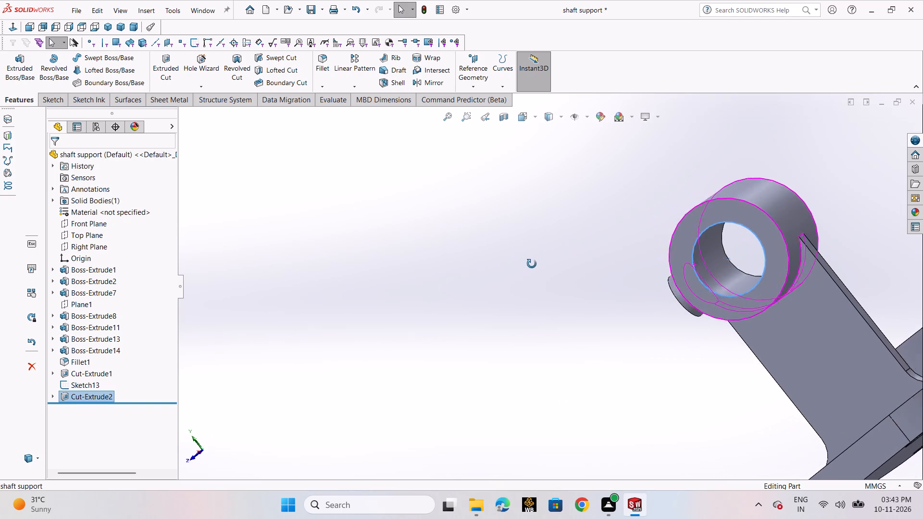
pyautogui.moveTo(532, 264); pyautogui.dragTo(544, 251, button='middle')
pyautogui.scroll(5, 558, 276)
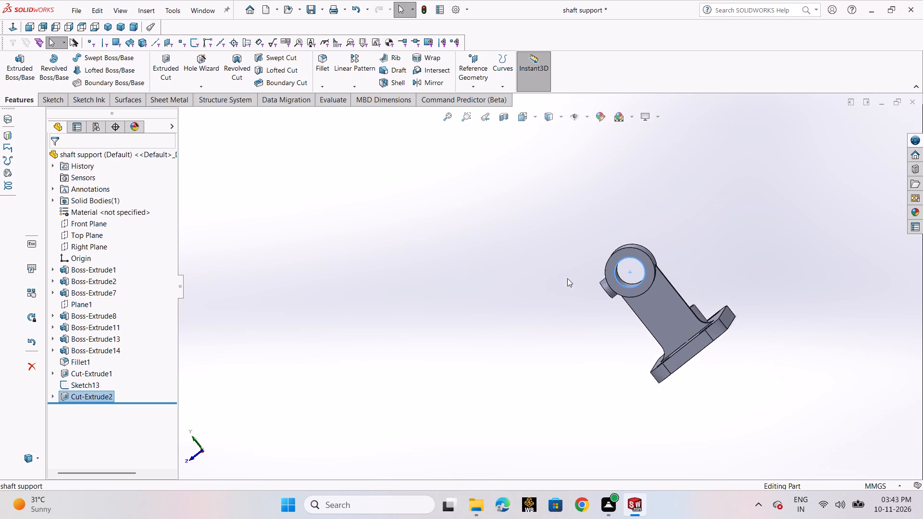
pyautogui.scroll(2, 578, 287)
pyautogui.scroll(-6, 576, 295)
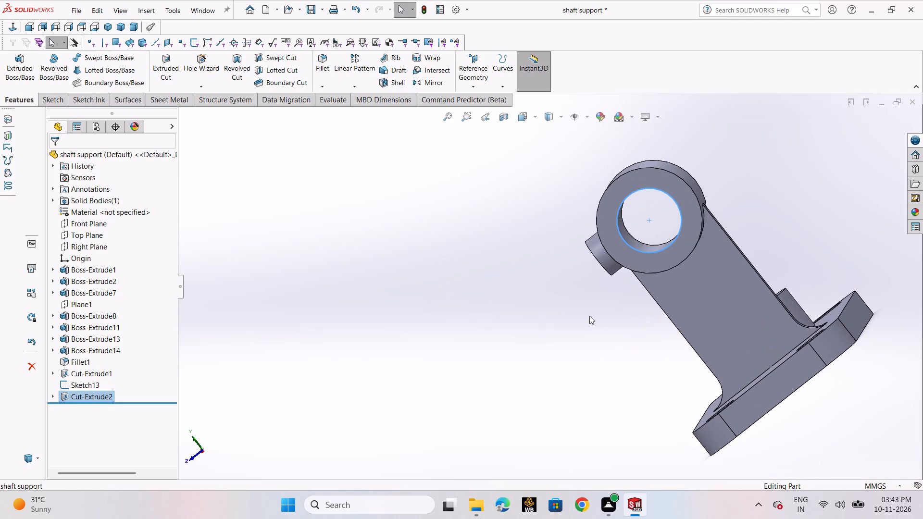
pyautogui.moveTo(576, 317); pyautogui.dragTo(655, 284, button='middle')
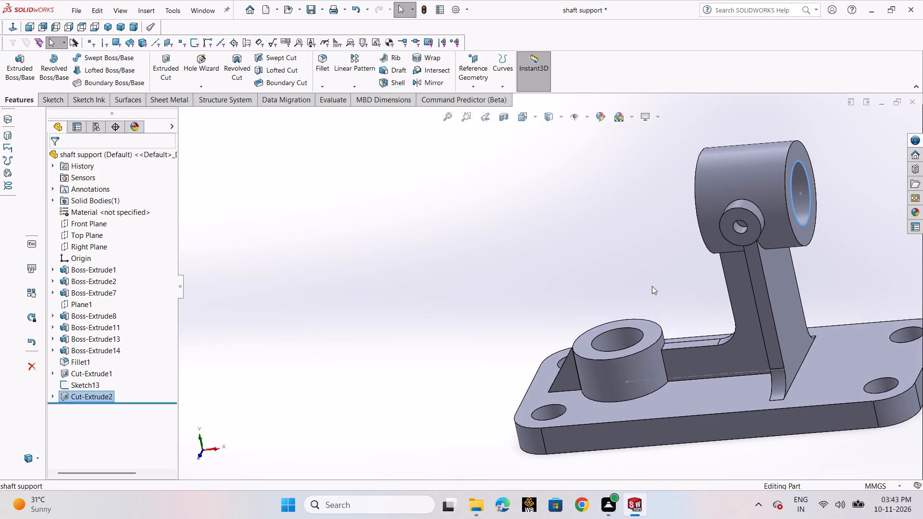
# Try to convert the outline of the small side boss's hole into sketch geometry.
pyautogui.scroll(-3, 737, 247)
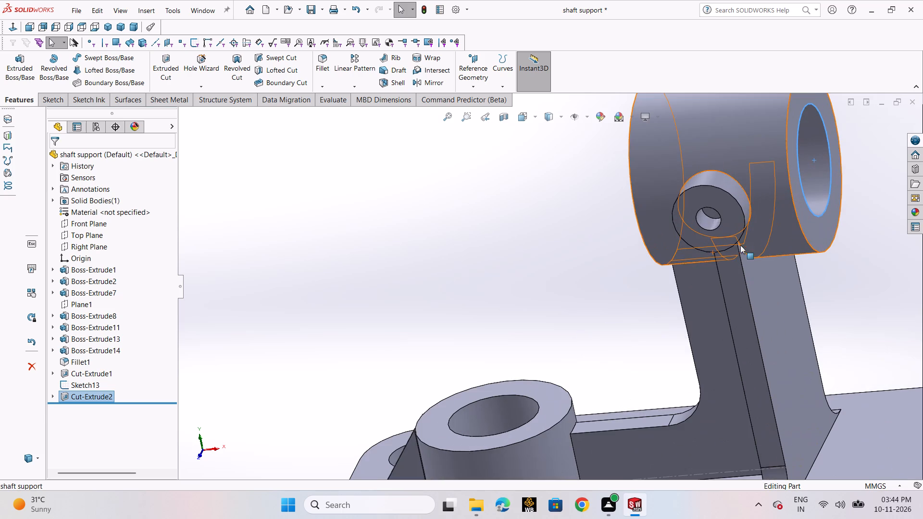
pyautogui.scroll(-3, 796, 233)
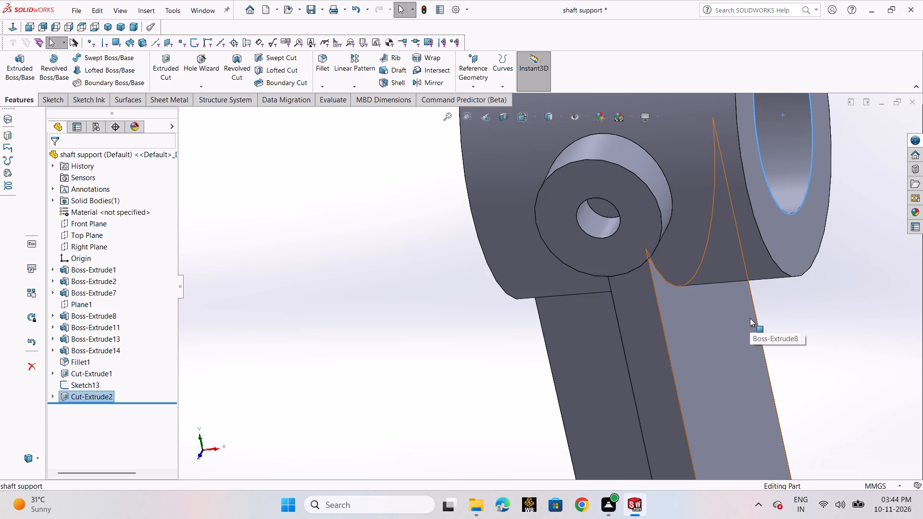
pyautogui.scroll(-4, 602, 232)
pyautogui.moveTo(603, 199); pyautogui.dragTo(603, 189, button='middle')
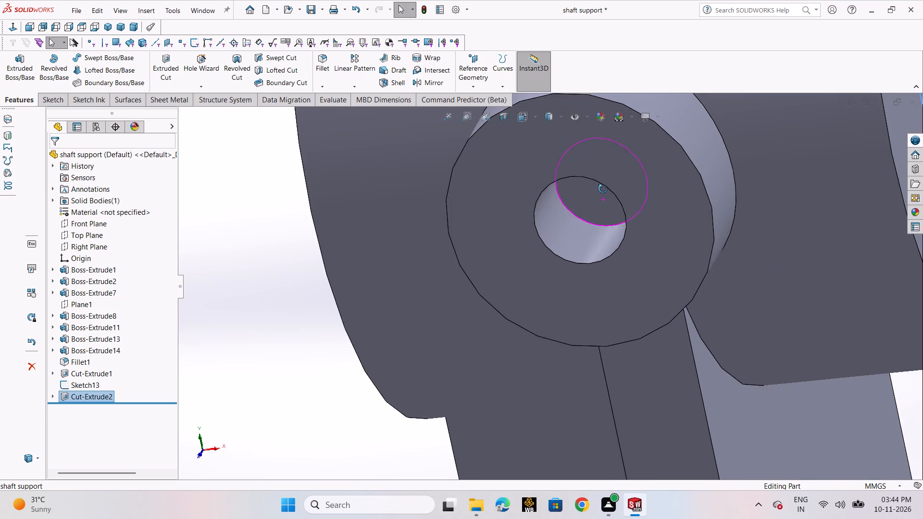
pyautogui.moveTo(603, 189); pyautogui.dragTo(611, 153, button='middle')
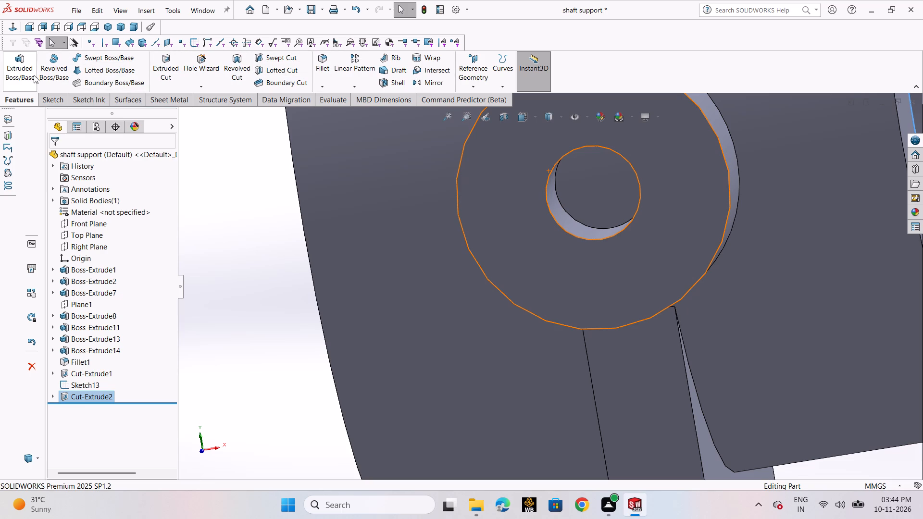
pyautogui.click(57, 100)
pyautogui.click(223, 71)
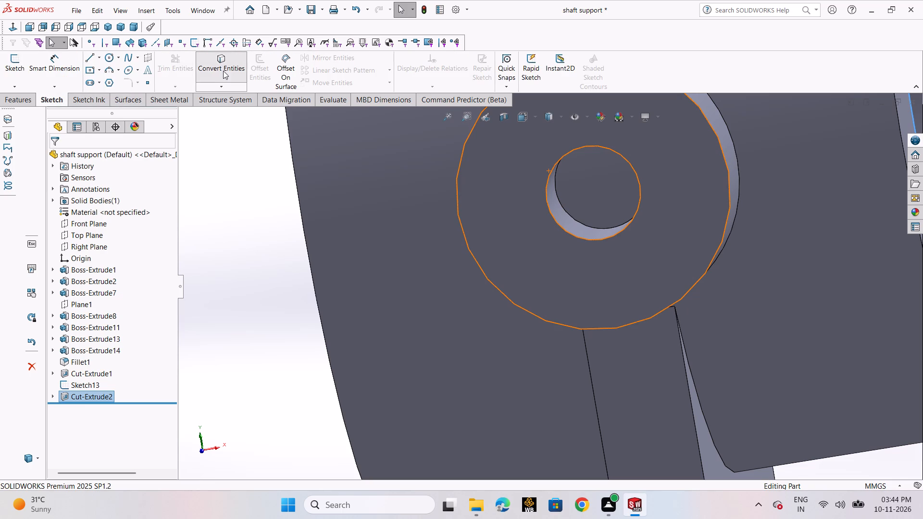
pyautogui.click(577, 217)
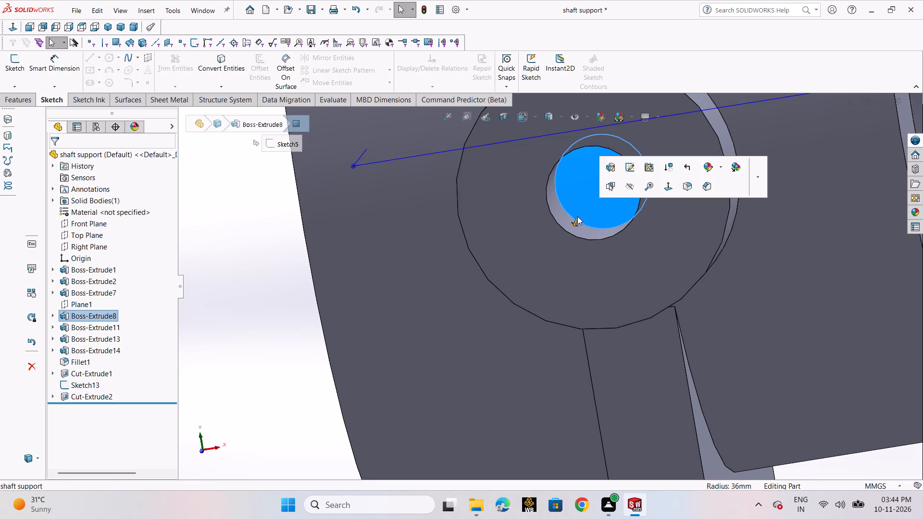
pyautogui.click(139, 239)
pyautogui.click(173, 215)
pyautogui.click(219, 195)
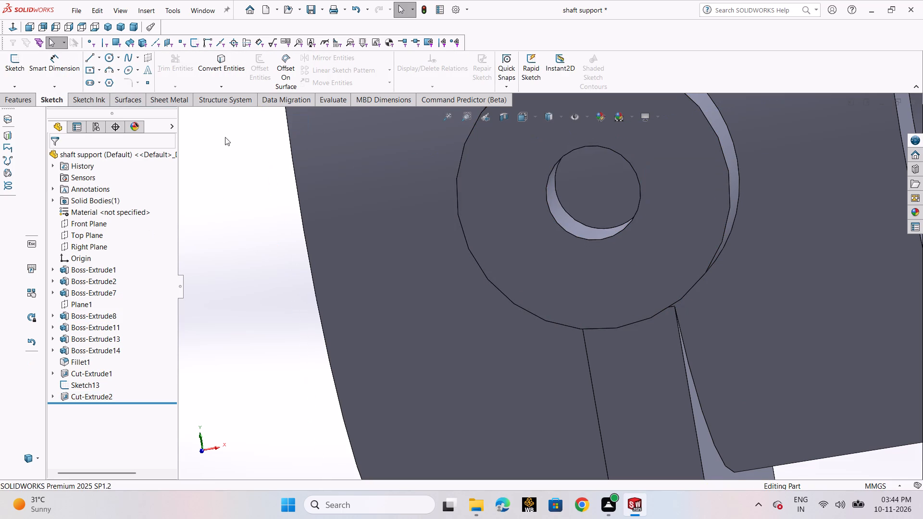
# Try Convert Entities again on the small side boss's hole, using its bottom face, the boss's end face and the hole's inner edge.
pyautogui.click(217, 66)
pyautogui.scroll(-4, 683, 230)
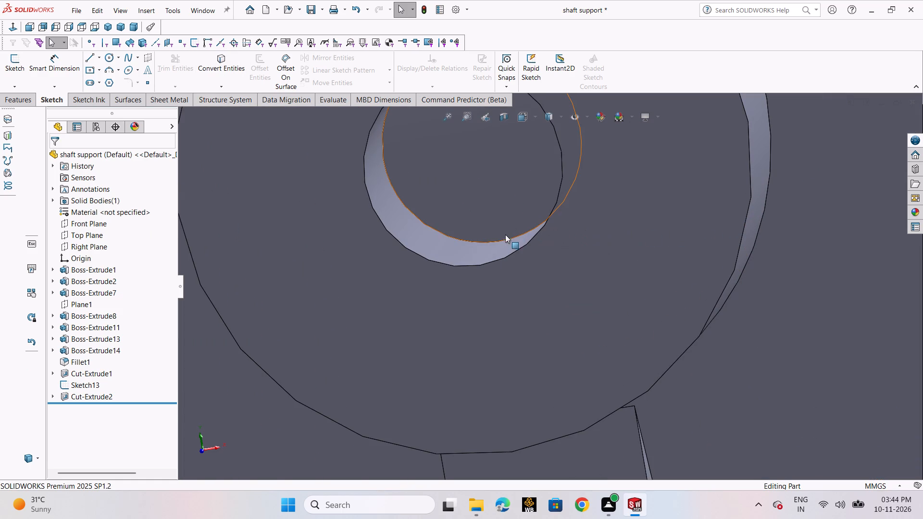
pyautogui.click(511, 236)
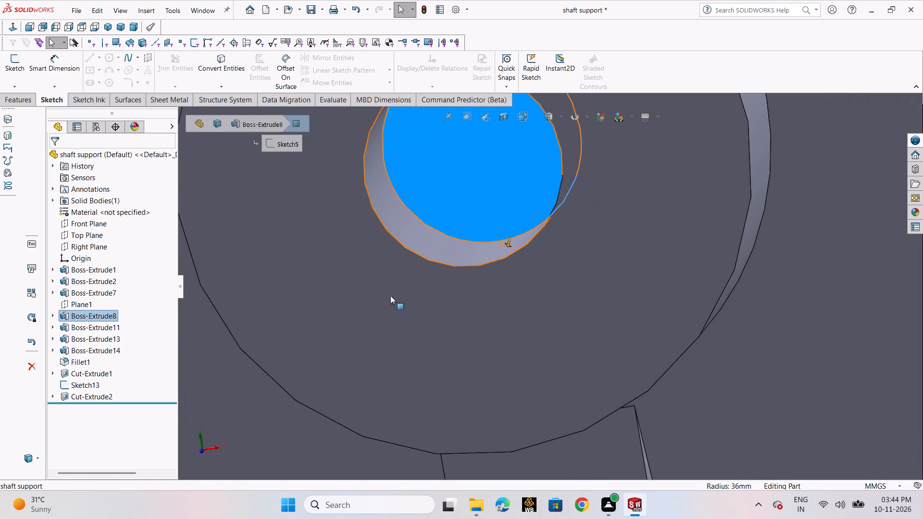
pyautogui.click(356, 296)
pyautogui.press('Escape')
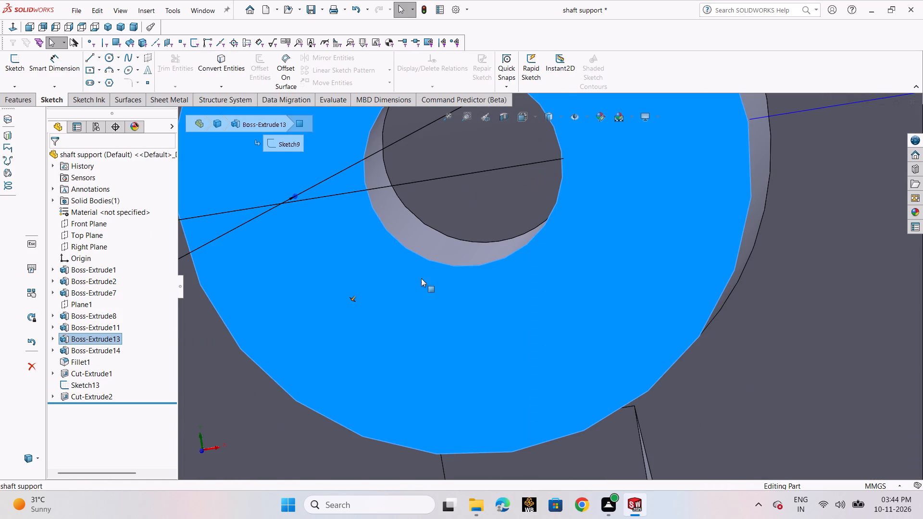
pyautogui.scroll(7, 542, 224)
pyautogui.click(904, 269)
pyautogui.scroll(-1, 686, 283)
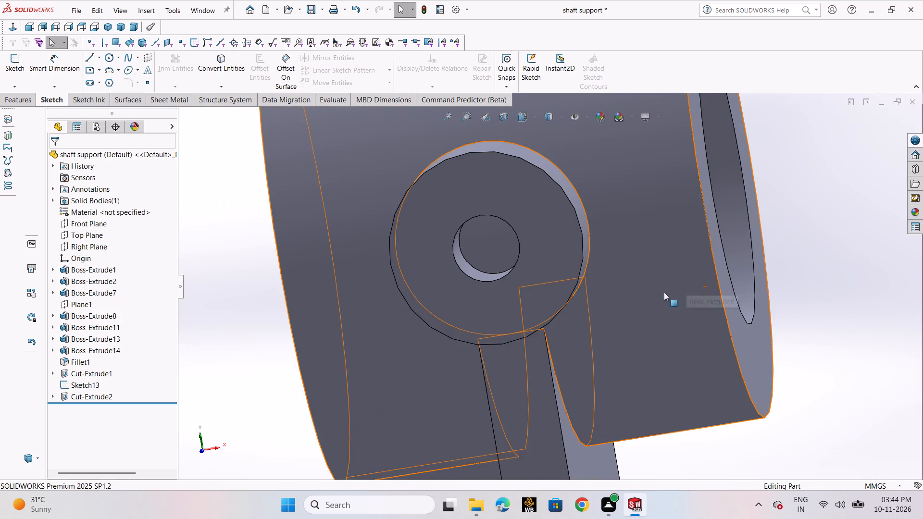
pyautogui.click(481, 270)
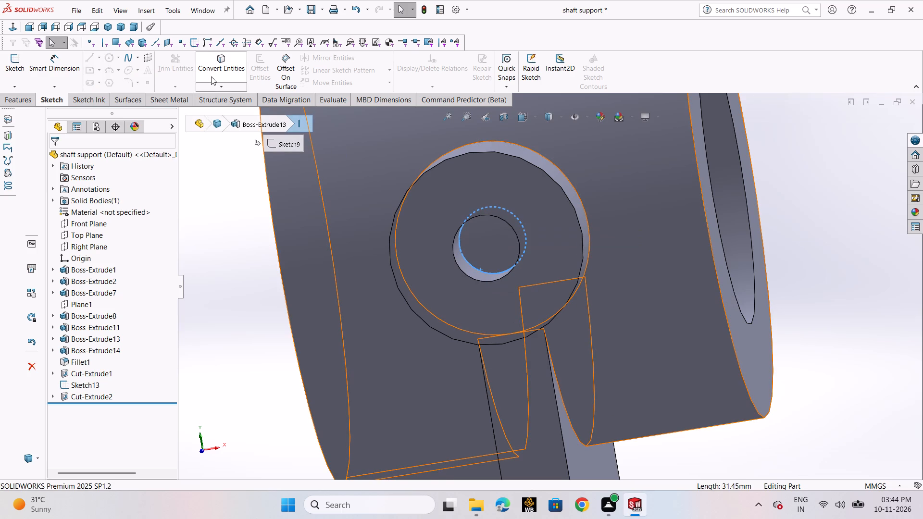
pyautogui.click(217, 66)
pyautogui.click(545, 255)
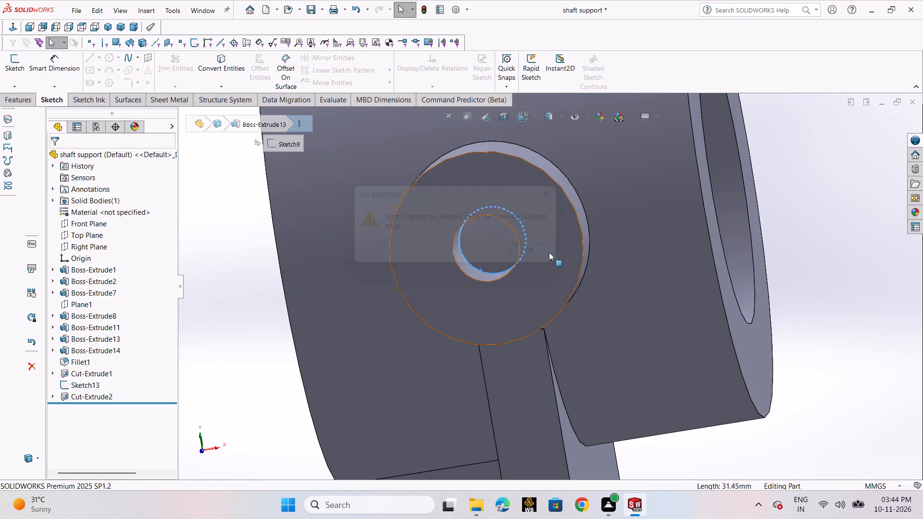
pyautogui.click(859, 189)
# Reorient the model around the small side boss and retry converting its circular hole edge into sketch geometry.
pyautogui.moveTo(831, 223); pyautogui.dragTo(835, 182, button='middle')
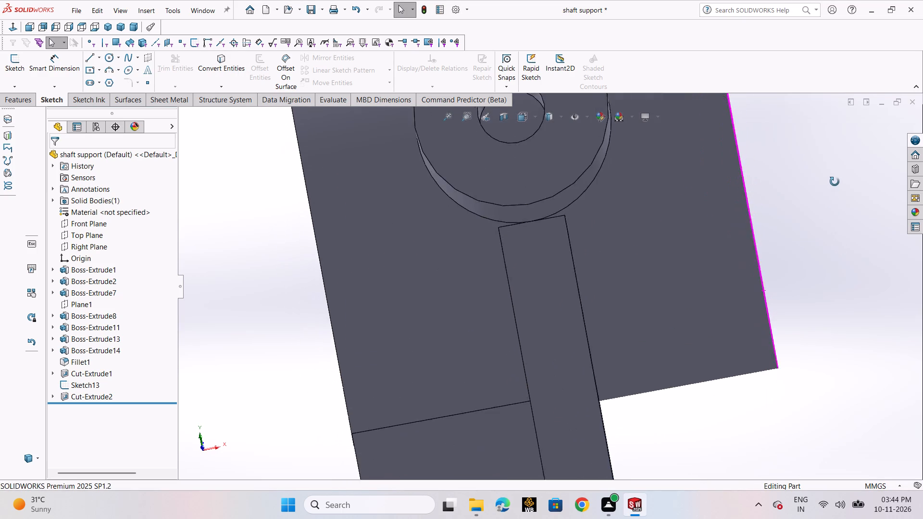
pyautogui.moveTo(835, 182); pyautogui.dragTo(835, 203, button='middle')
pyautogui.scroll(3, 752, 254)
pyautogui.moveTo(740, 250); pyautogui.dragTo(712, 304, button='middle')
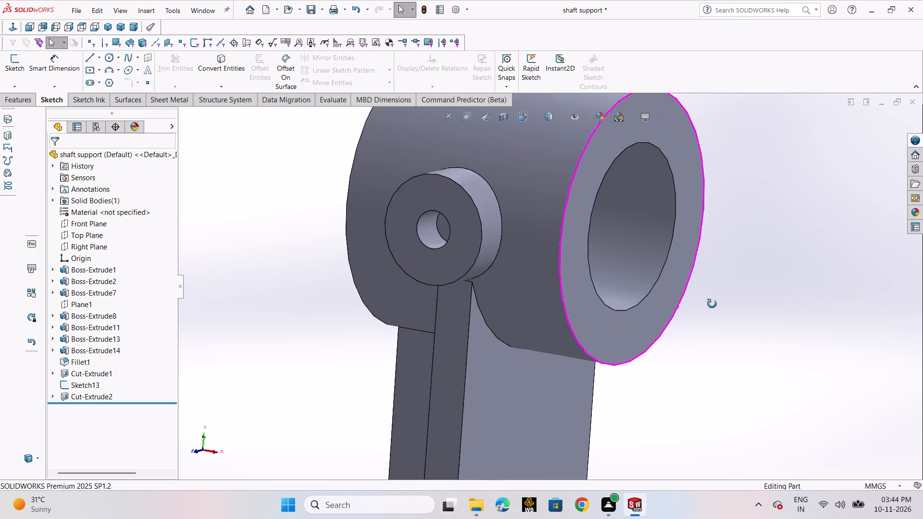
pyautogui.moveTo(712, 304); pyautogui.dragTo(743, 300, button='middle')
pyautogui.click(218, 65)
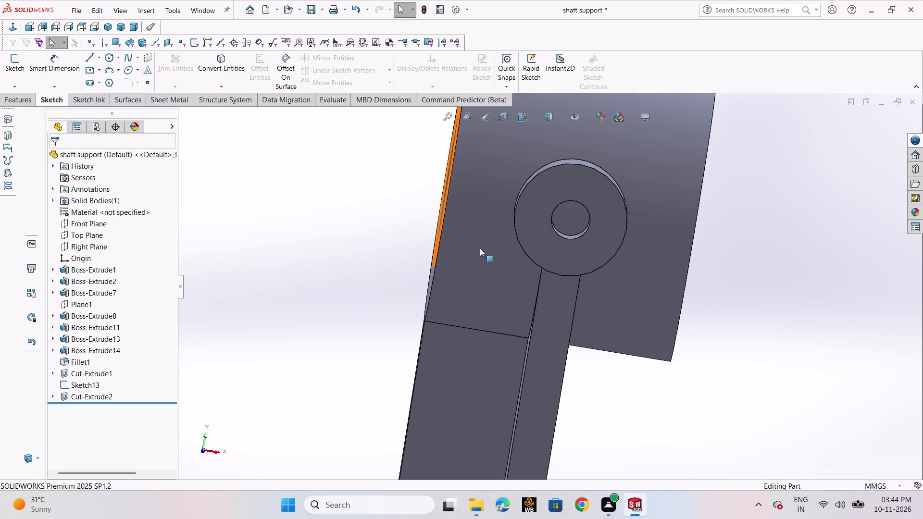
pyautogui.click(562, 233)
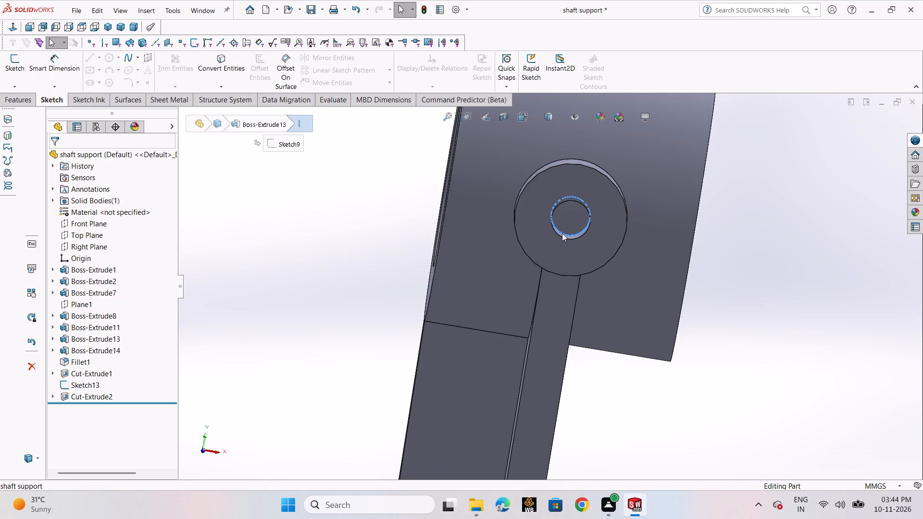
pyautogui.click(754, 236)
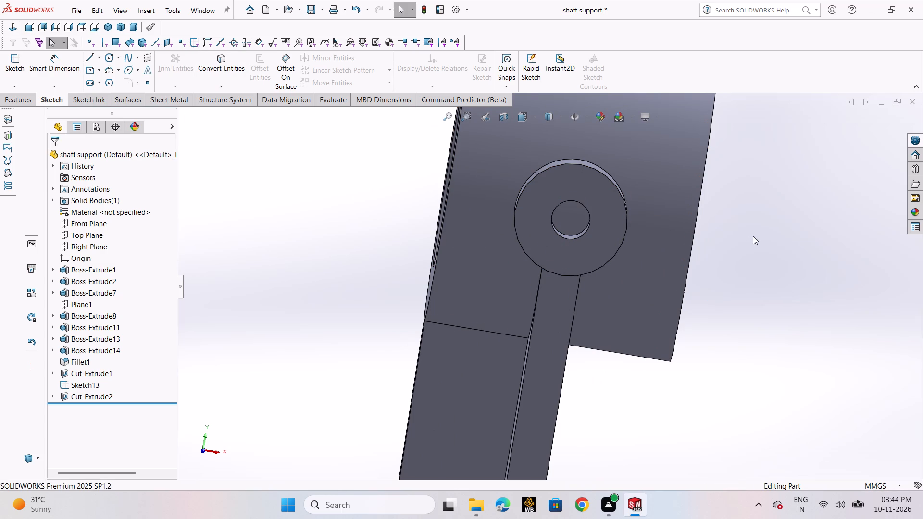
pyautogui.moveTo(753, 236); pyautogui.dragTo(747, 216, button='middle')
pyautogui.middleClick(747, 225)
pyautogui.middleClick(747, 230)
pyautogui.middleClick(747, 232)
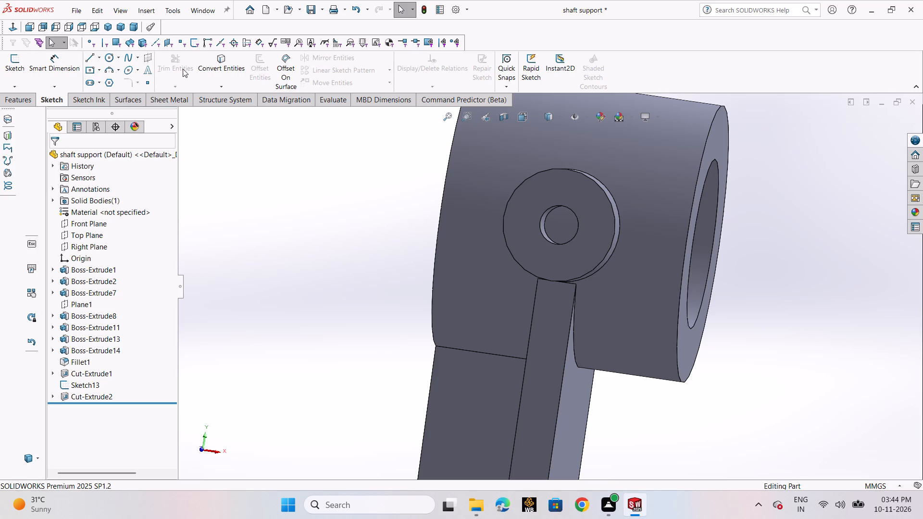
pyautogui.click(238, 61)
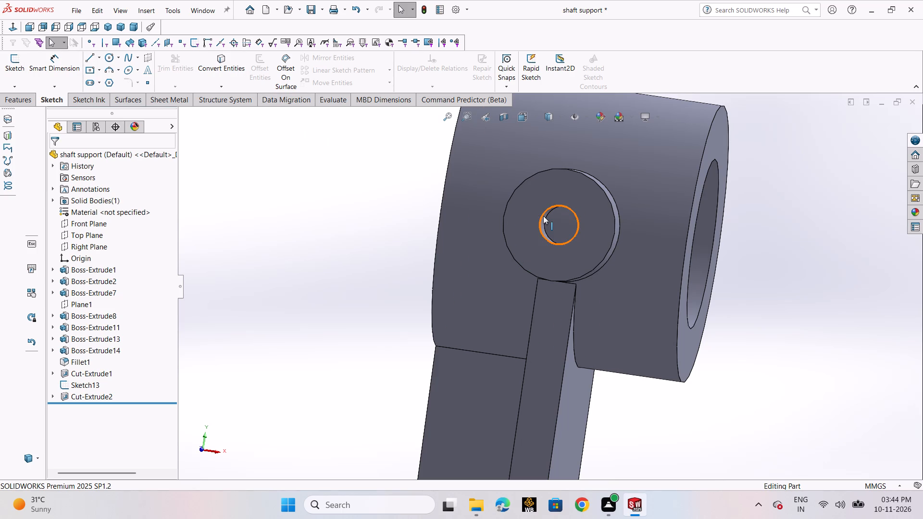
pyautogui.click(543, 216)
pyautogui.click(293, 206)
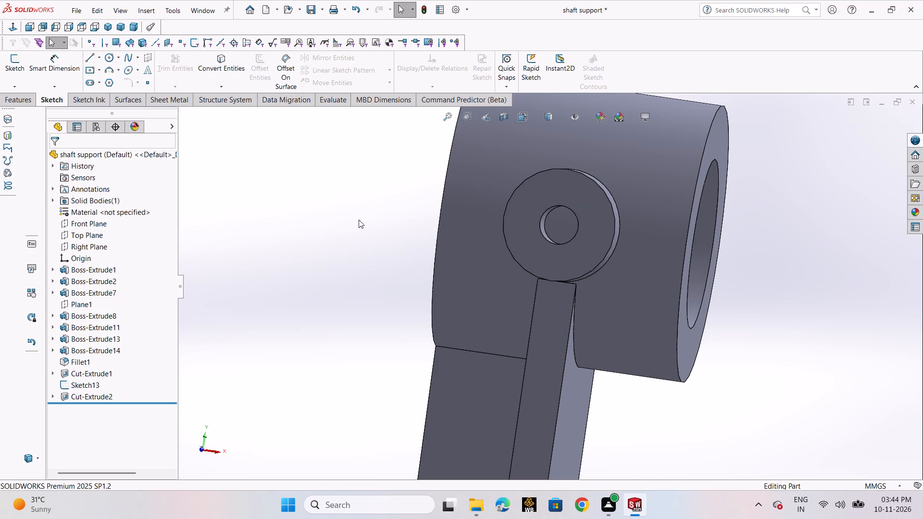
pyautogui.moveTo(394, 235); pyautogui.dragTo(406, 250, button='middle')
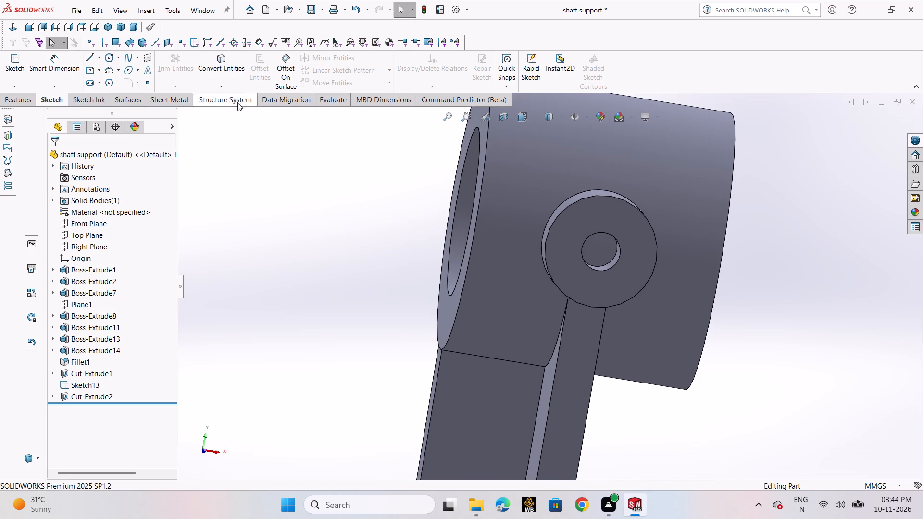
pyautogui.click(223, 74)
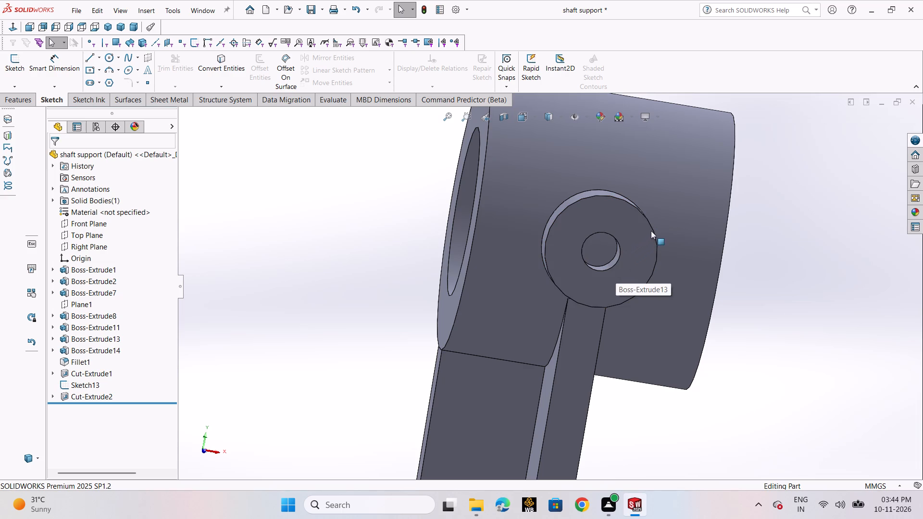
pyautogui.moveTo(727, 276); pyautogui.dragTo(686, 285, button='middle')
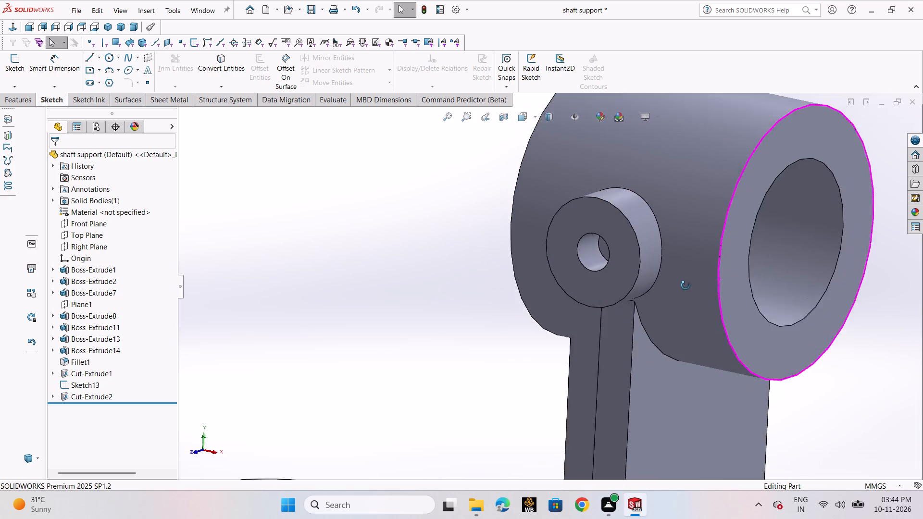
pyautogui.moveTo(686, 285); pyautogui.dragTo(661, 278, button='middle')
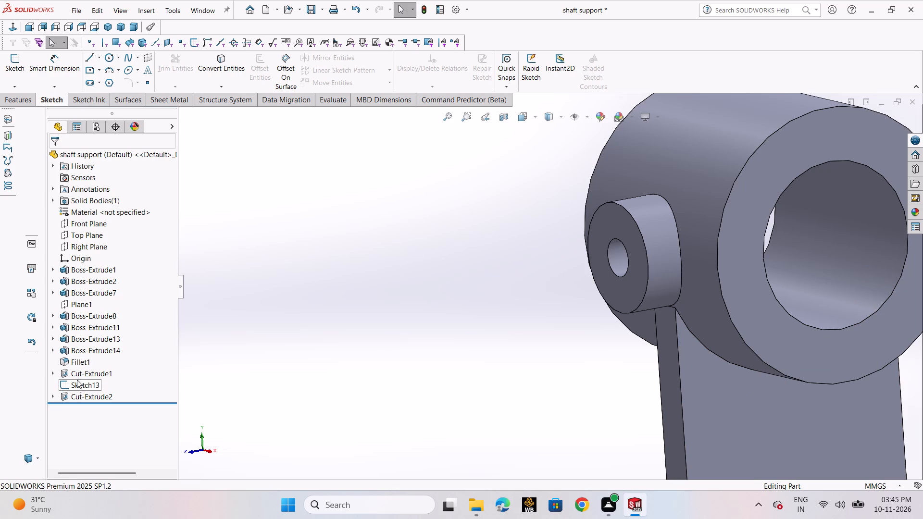
# Delete the 29 mm outer circle from the small side boss's sketch, Sketch9, and exit the sketch to rebuild.
pyautogui.click(77, 343)
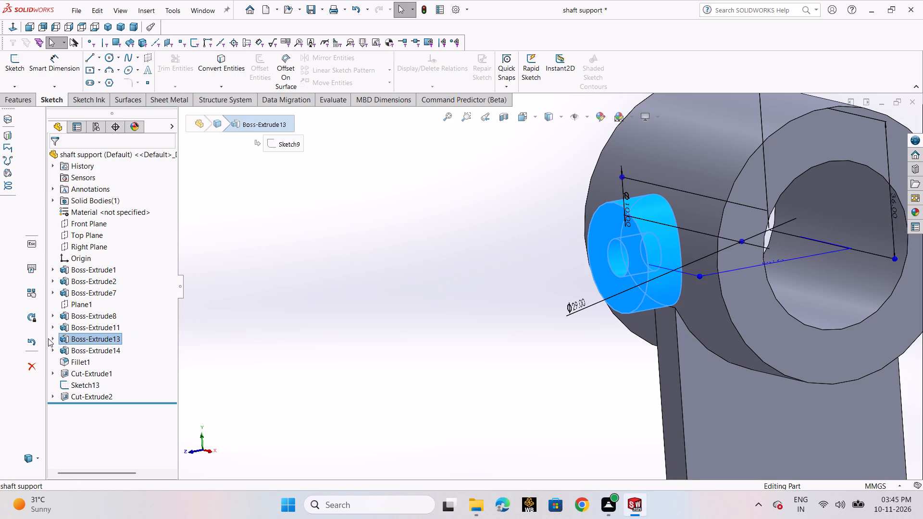
pyautogui.click(52, 339)
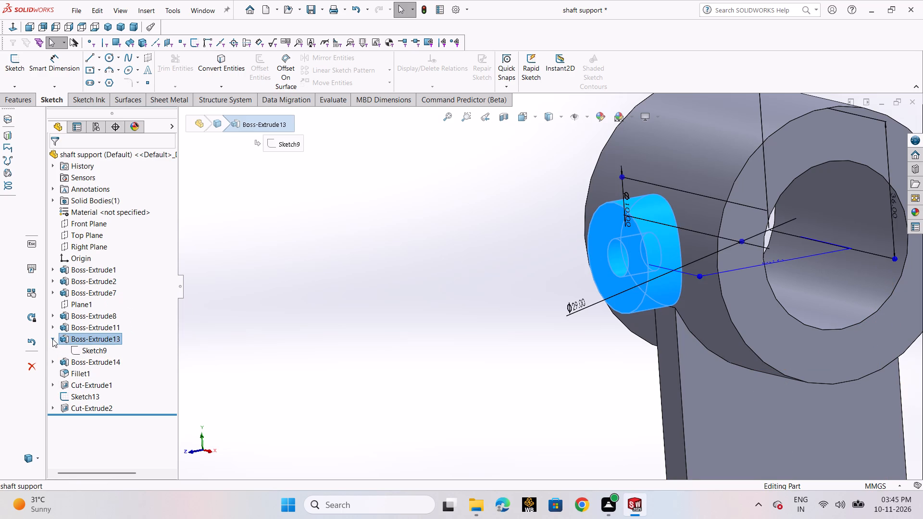
pyautogui.click(89, 352)
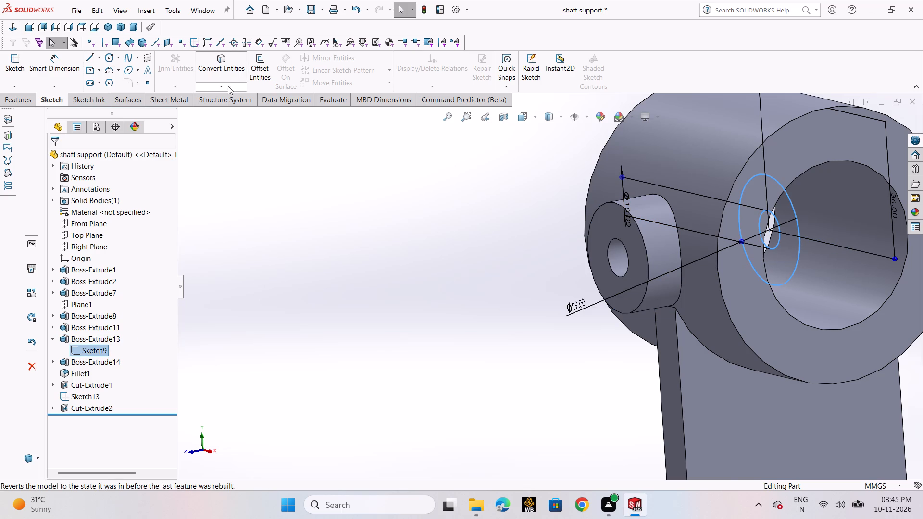
pyautogui.click(221, 70)
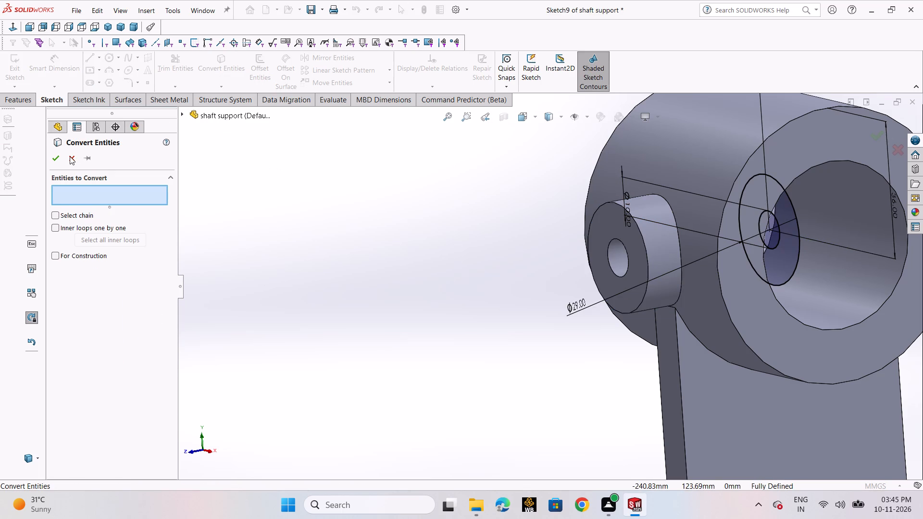
pyautogui.click(70, 156)
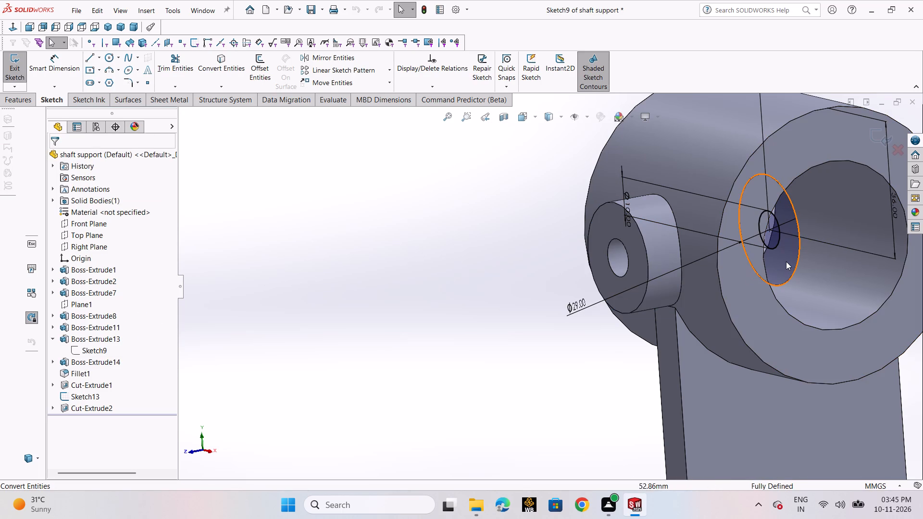
pyautogui.click(794, 258)
pyautogui.press('Delete')
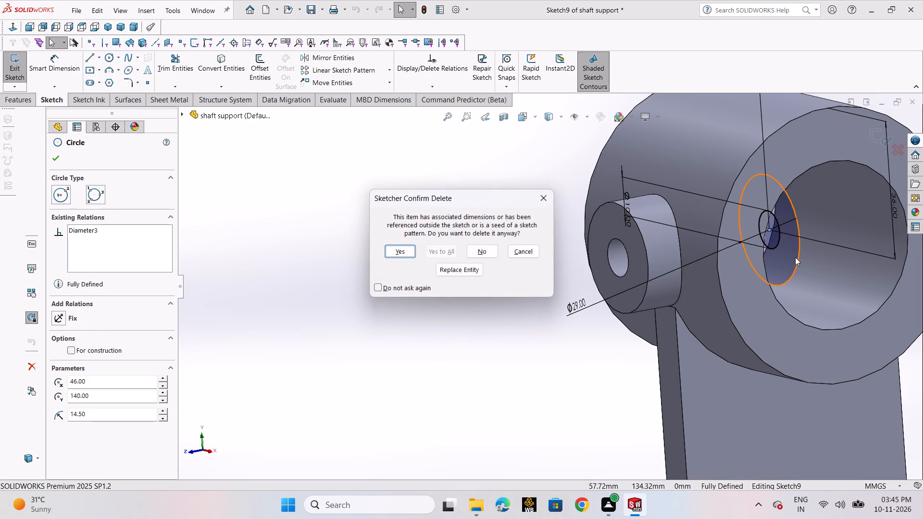
pyautogui.click(411, 248)
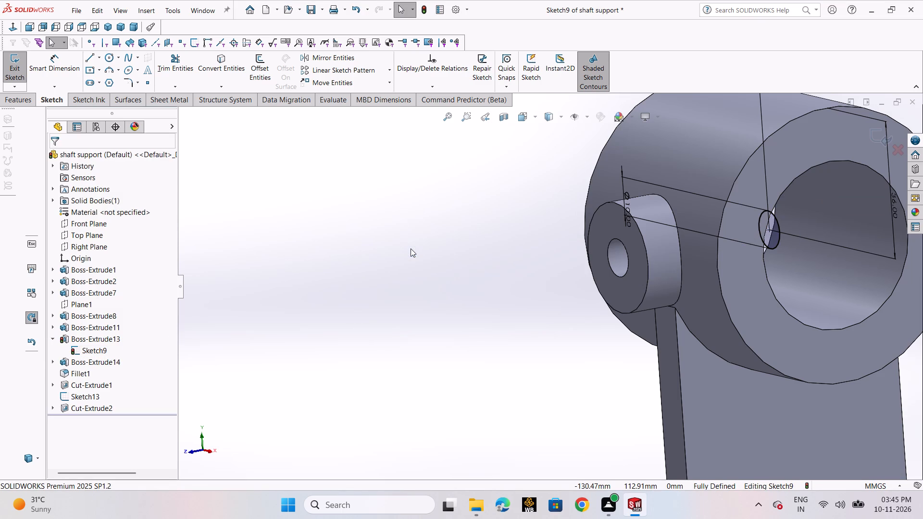
pyautogui.click(4, 66)
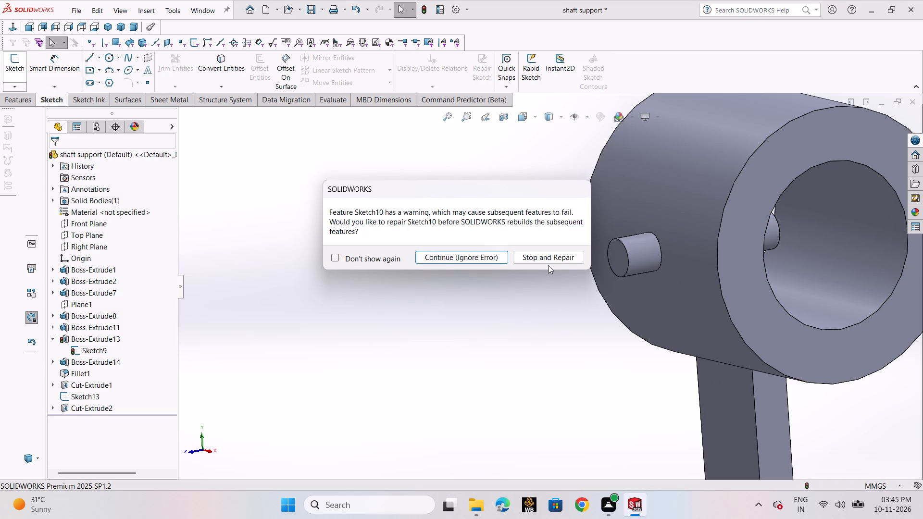
# Stop the rebuild to repair the model and undo the deletion of the 29 mm outer circle in Sketch9.
pyautogui.hotkey('ctrl', 'z')
pyautogui.press('Escape')
pyautogui.press('Escape')
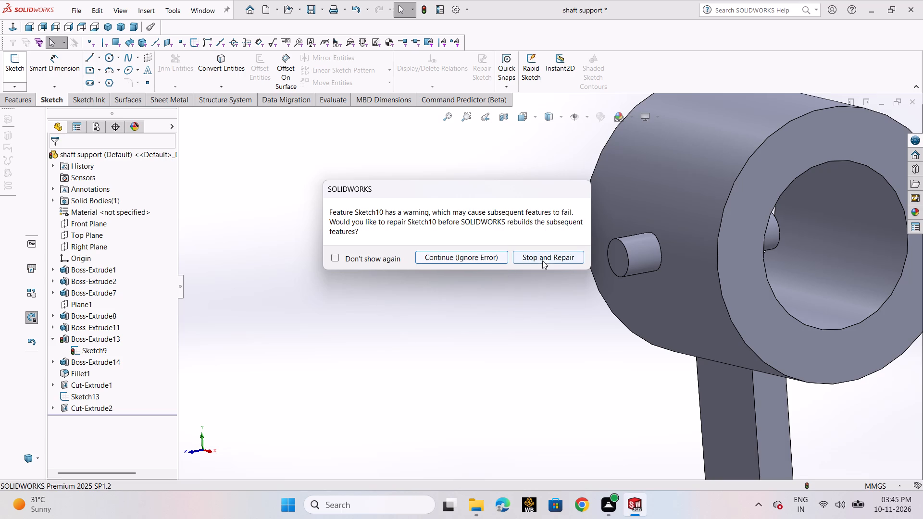
pyautogui.click(567, 258)
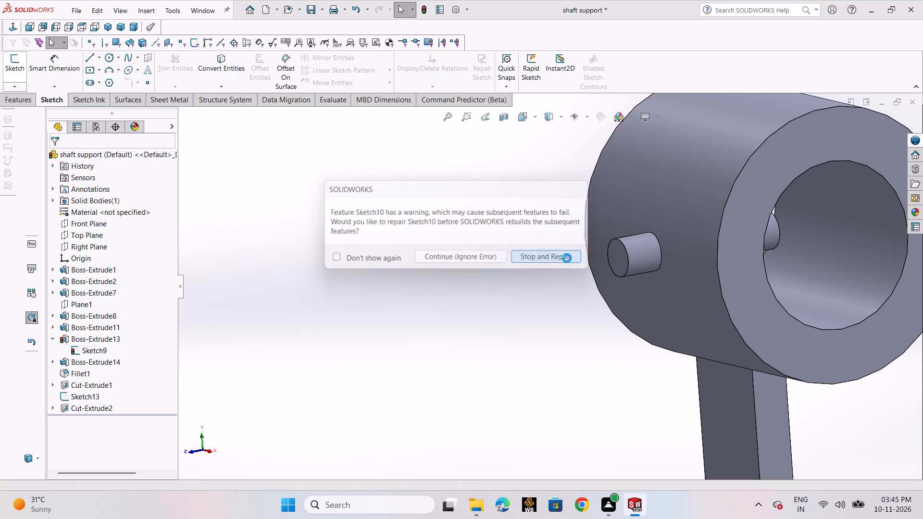
pyautogui.click(351, 99)
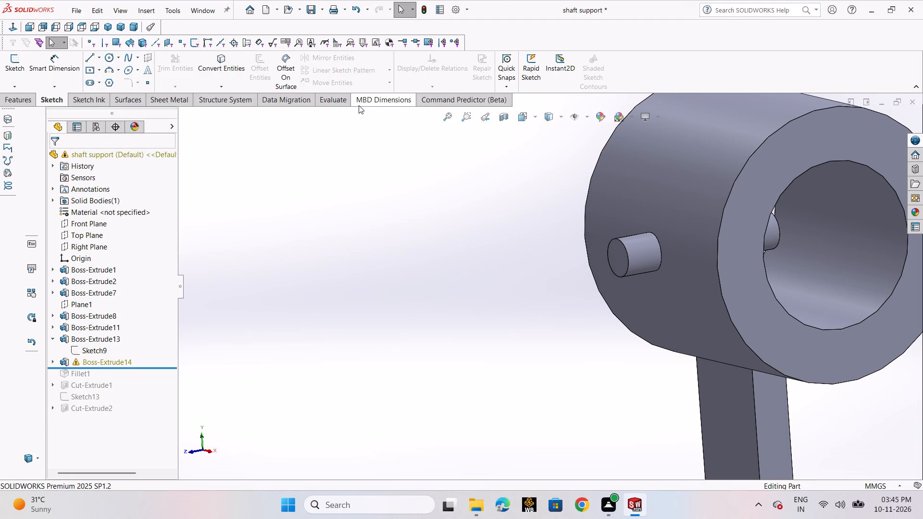
pyautogui.hotkey('ctrl', 'z')
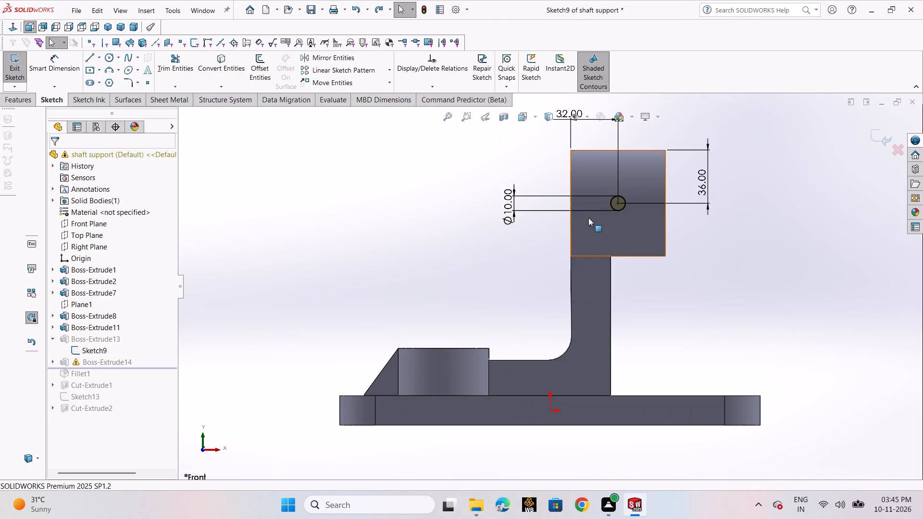
pyautogui.hotkey('ctrl', 'z')
pyautogui.scroll(1, 753, 239)
pyautogui.moveTo(750, 239); pyautogui.dragTo(692, 285, button='middle')
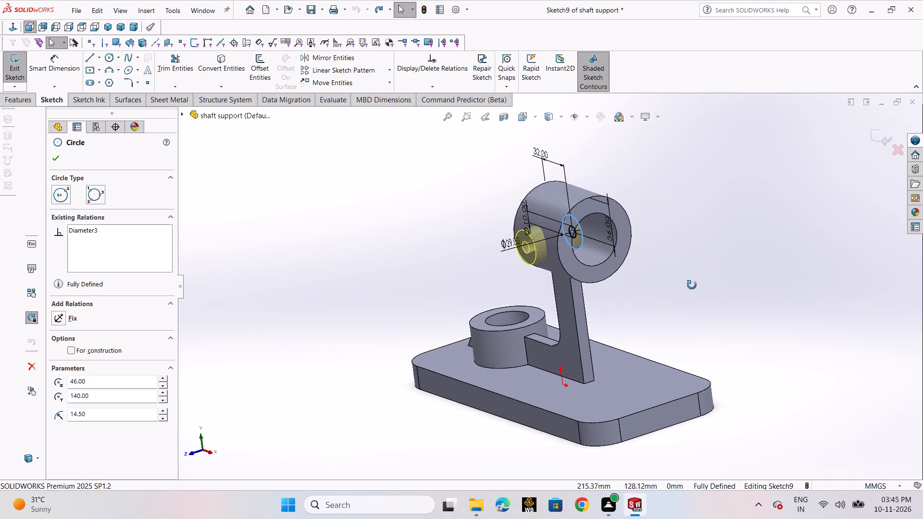
pyautogui.moveTo(692, 285); pyautogui.dragTo(691, 286, button='middle')
pyautogui.scroll(-3, 641, 272)
pyautogui.click(51, 159)
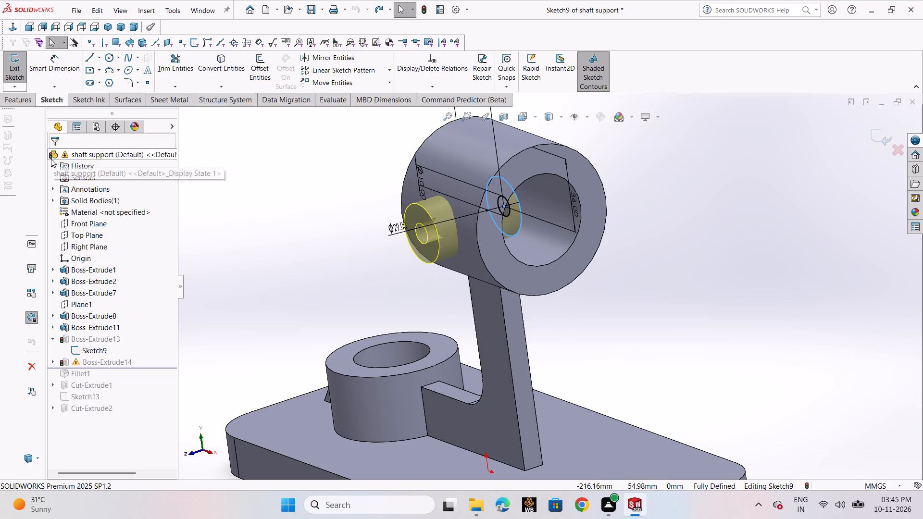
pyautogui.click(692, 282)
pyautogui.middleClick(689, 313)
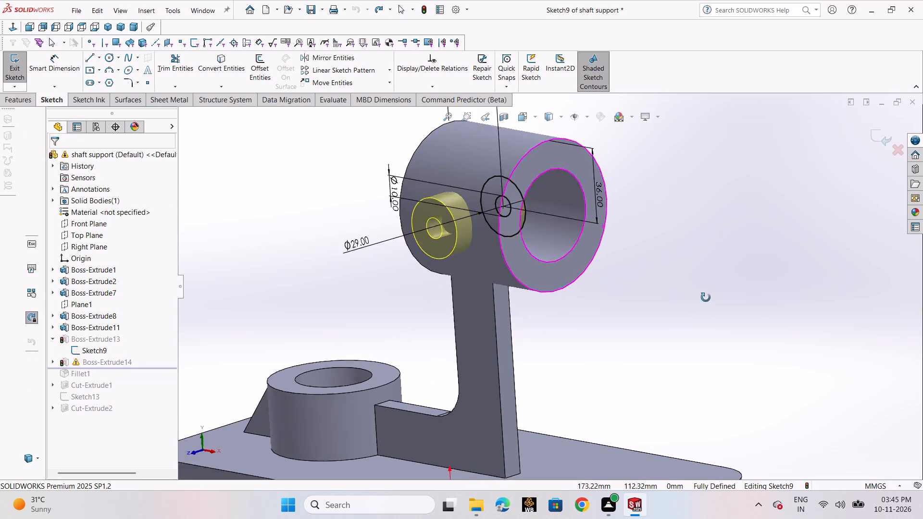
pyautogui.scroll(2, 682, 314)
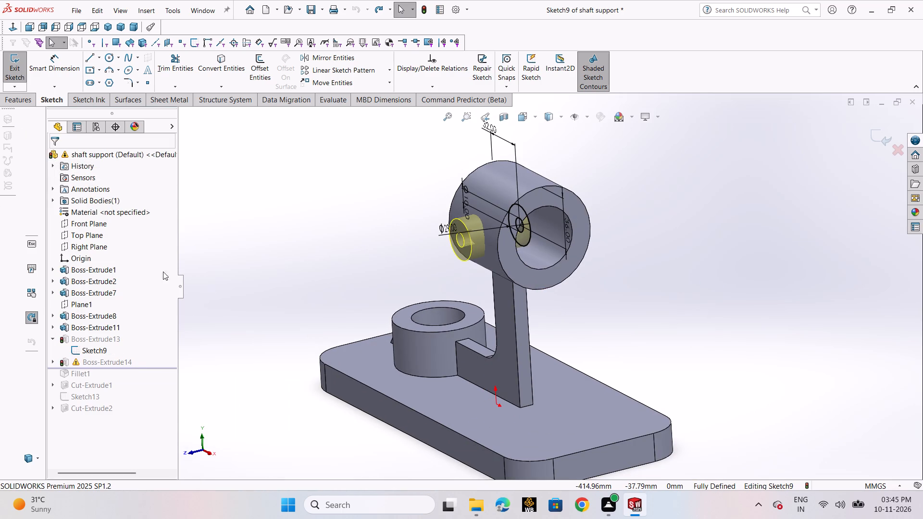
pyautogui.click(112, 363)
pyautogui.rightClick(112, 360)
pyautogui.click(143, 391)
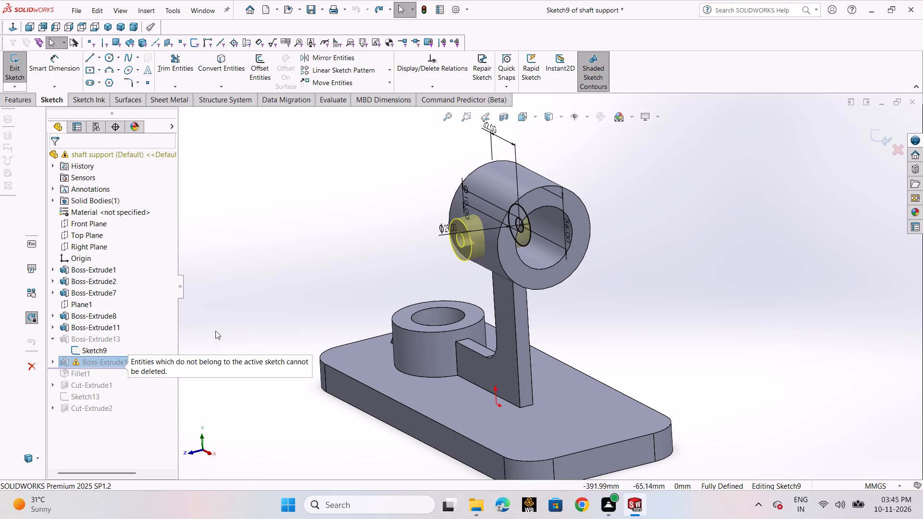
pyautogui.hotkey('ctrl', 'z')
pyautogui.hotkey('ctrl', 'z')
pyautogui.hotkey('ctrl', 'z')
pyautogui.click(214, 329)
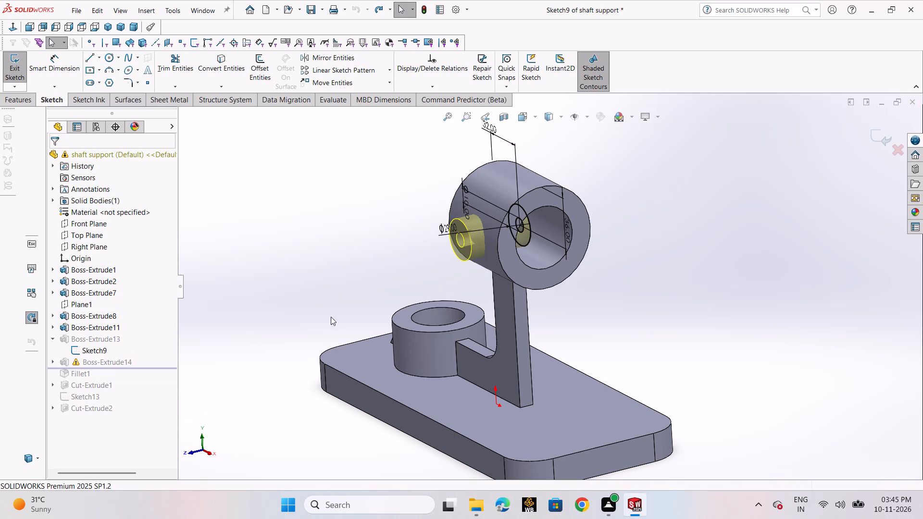
# Exit Sketch9 and roll the model forward past Cut-Extrude2 to the end of the feature tree.
pyautogui.click(883, 132)
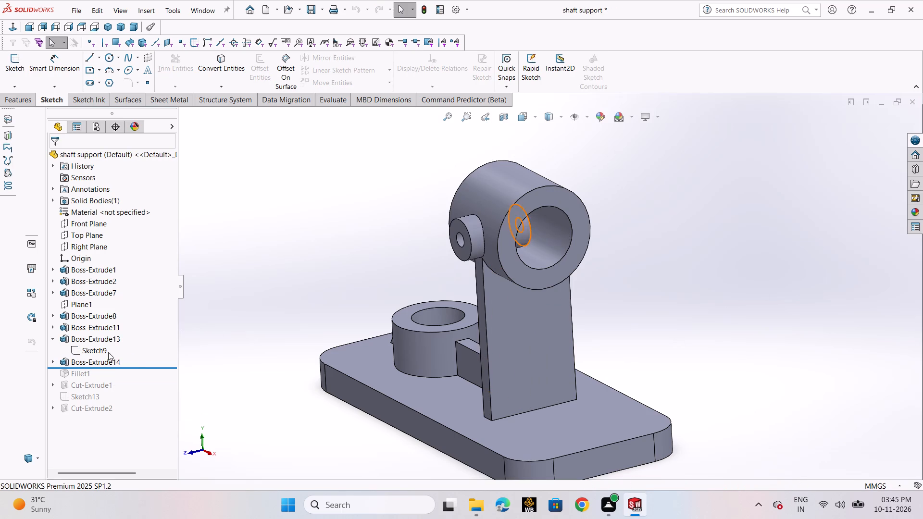
pyautogui.moveTo(143, 366); pyautogui.dragTo(143, 393)
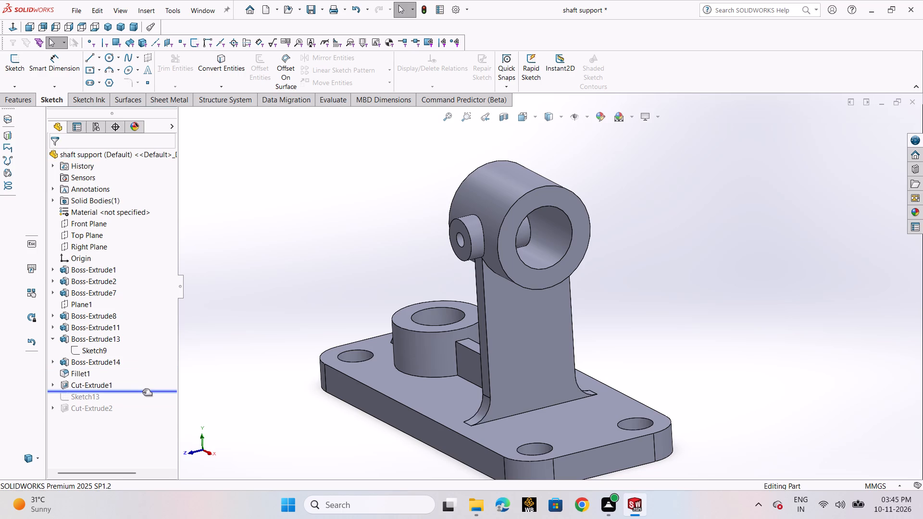
pyautogui.moveTo(143, 393); pyautogui.dragTo(143, 425)
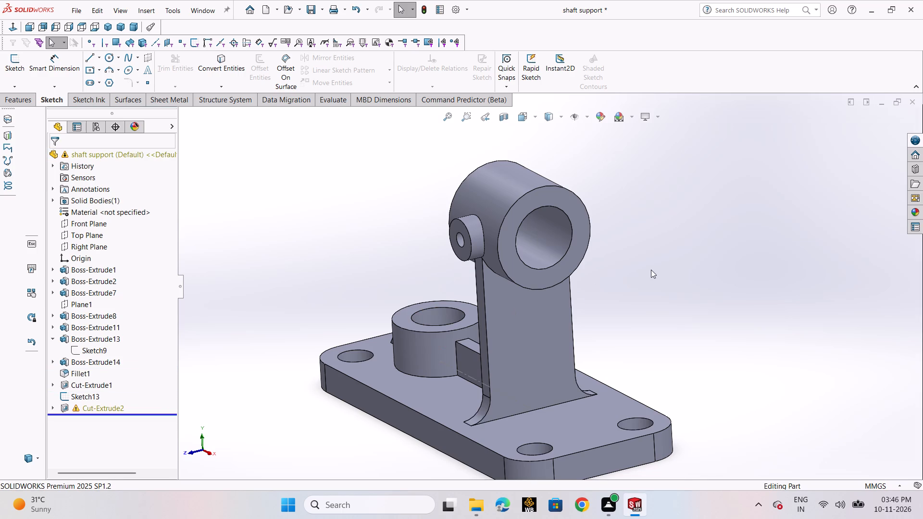
# Edit Sketch15 under Cut-Extrude2, delete the dangling relation at the bore circle's centre, and exit the sketch.
pyautogui.scroll(-3, 650, 270)
pyautogui.moveTo(593, 267); pyautogui.dragTo(646, 254, button='middle')
pyautogui.scroll(-3, 493, 226)
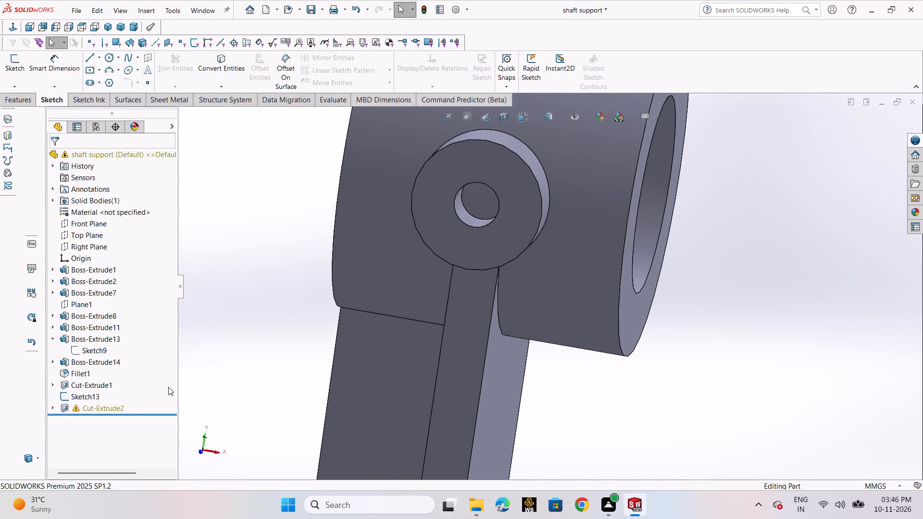
pyautogui.click(121, 411)
pyautogui.scroll(3, 911, 280)
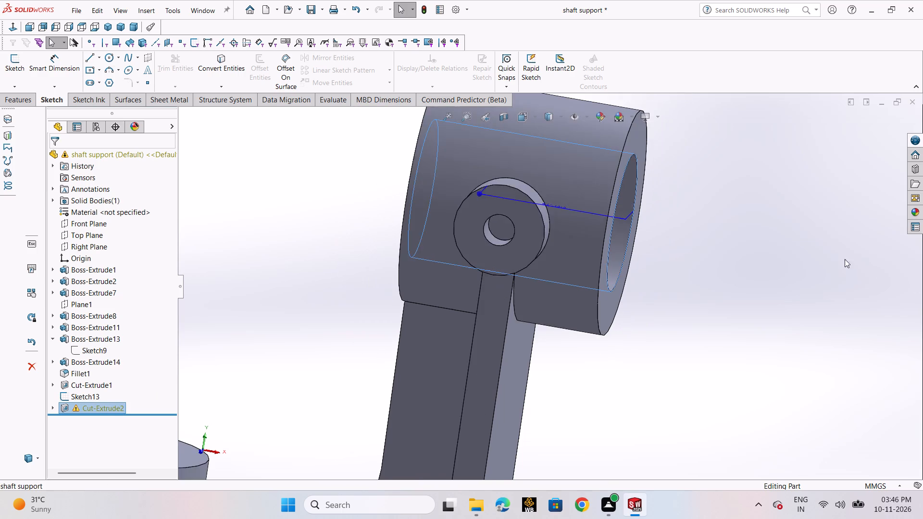
pyautogui.scroll(2, 845, 259)
pyautogui.moveTo(784, 236); pyautogui.dragTo(730, 237, button='middle')
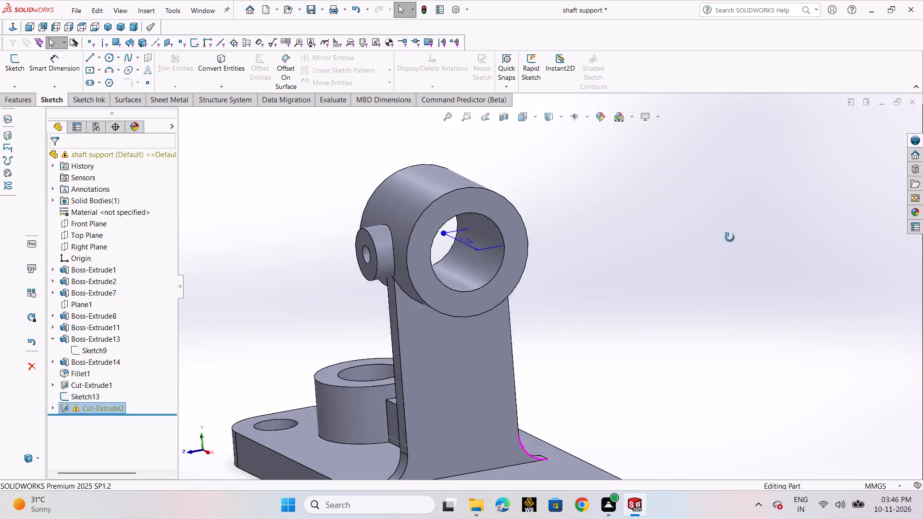
pyautogui.moveTo(730, 237); pyautogui.dragTo(748, 224, button='middle')
pyautogui.click(49, 409)
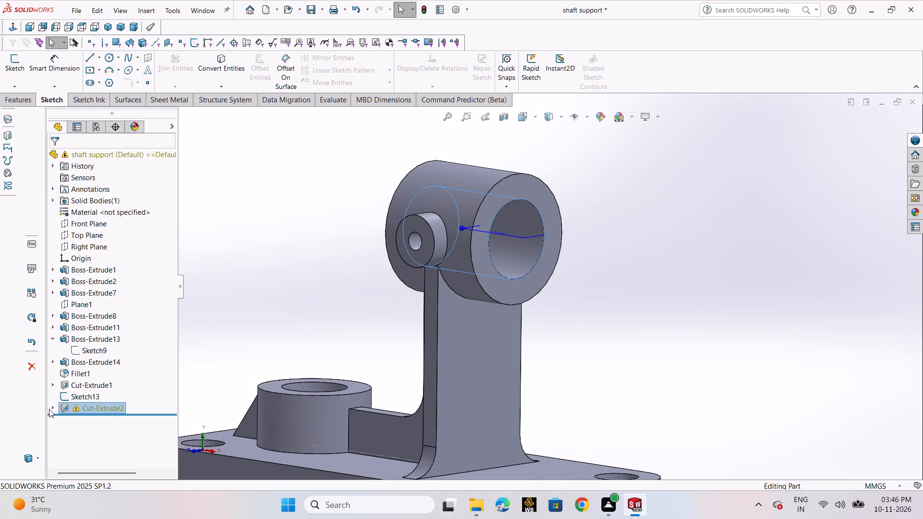
pyautogui.click(54, 406)
pyautogui.click(94, 414)
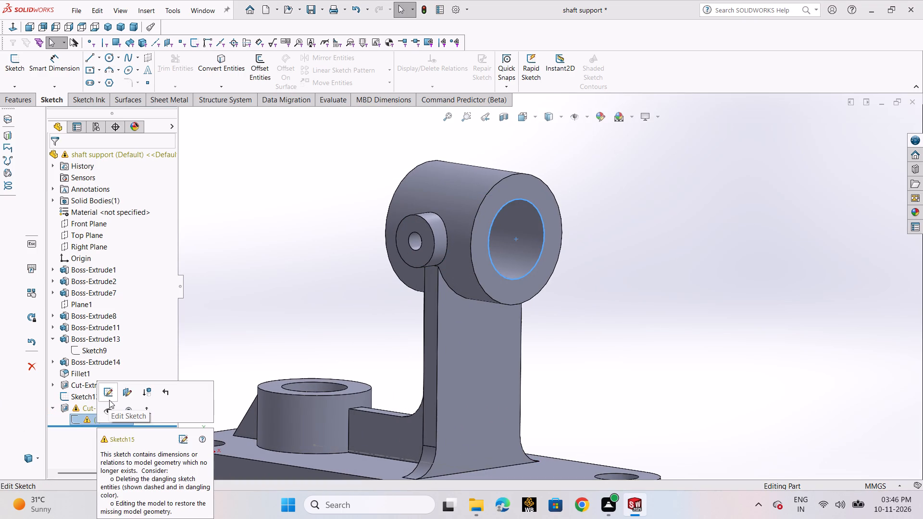
pyautogui.click(109, 400)
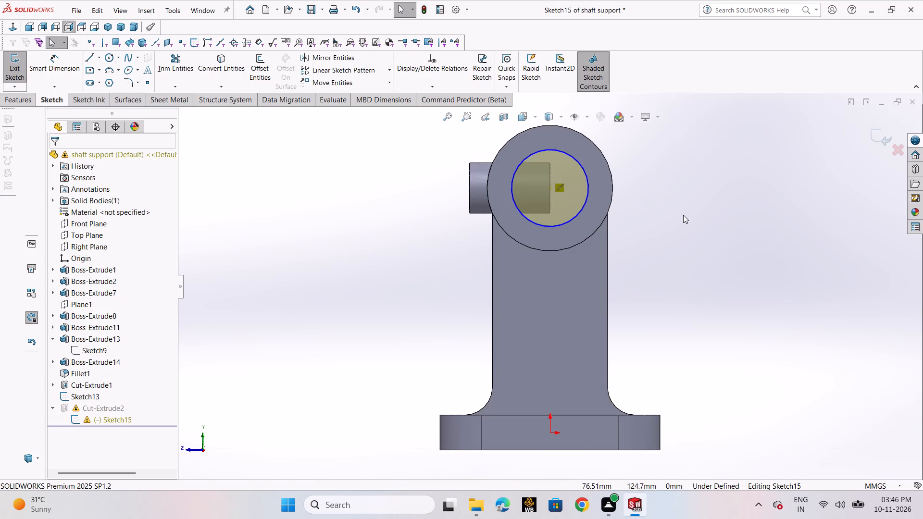
pyautogui.scroll(-4, 555, 193)
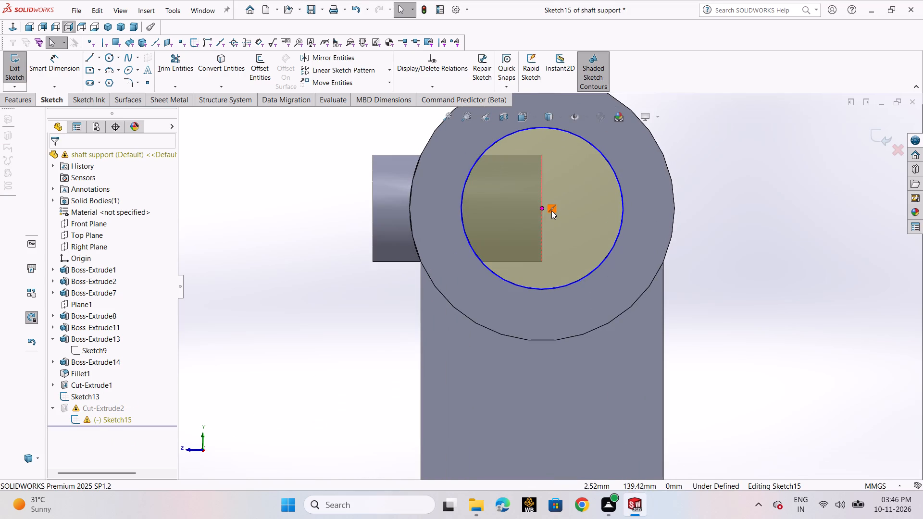
pyautogui.click(551, 210)
pyautogui.press('Delete')
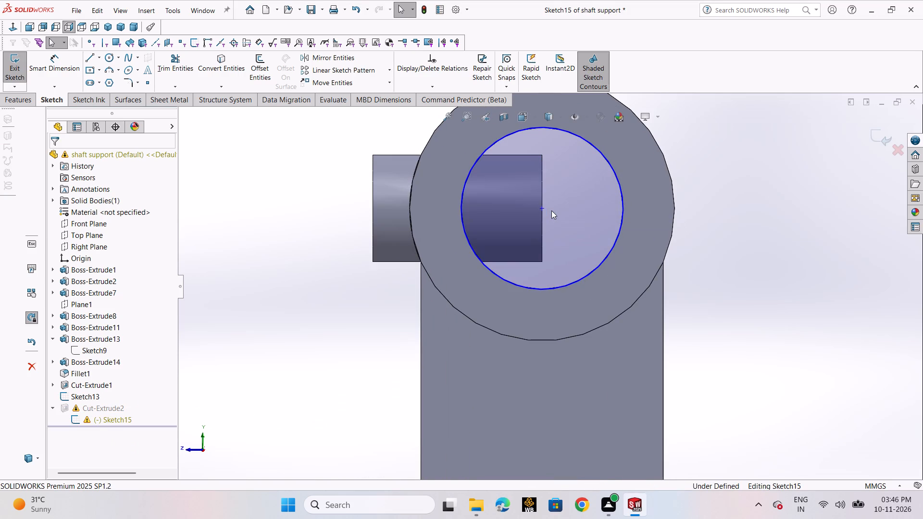
pyautogui.click(869, 137)
pyautogui.scroll(5, 745, 215)
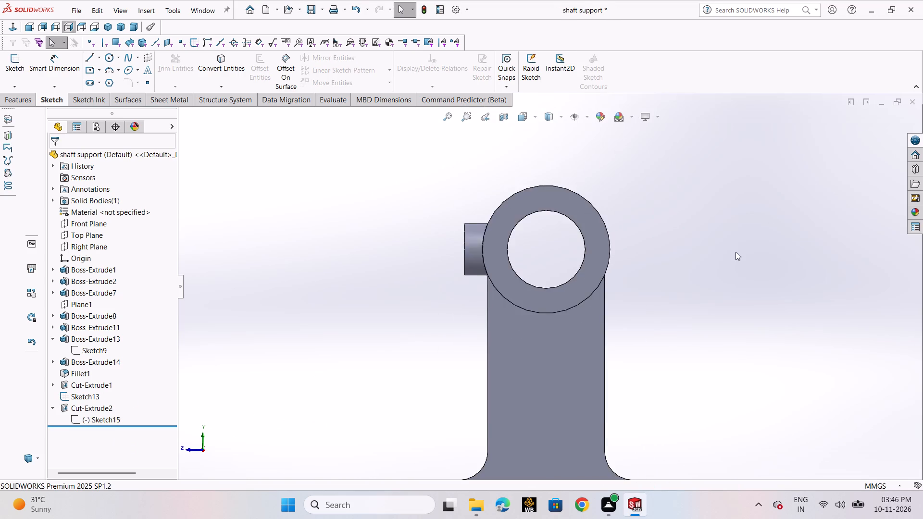
# Sketch a circle of 5 mm radius on the small side boss's end face, centred on and matching its hole, and exit the sketch.
pyautogui.scroll(2, 736, 252)
pyautogui.moveTo(719, 286); pyautogui.dragTo(767, 313, button='middle')
pyautogui.scroll(-4, 656, 296)
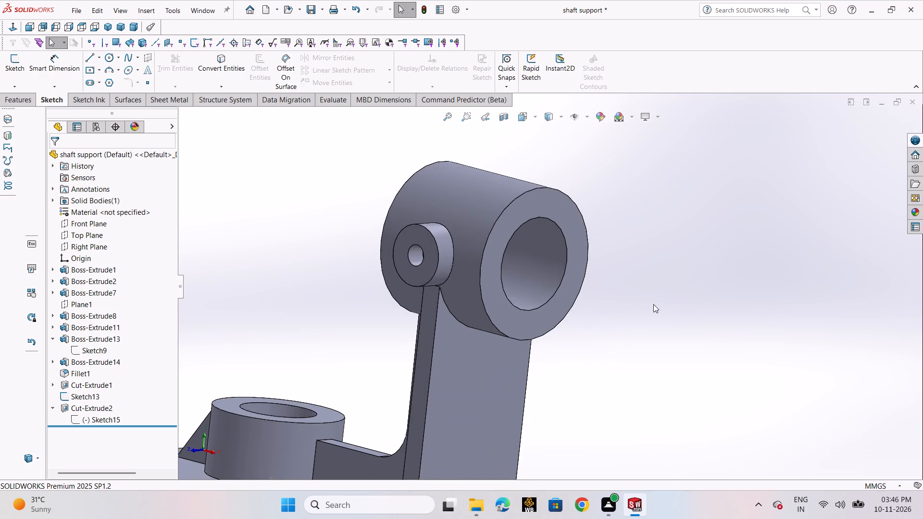
pyautogui.moveTo(653, 304); pyautogui.dragTo(672, 304, button='middle')
pyautogui.scroll(1, 674, 305)
pyautogui.click(493, 258)
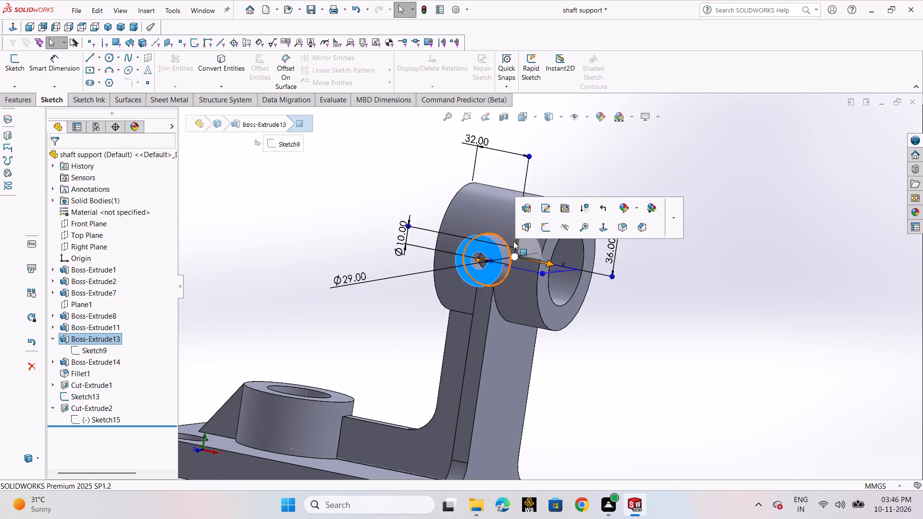
pyautogui.click(551, 232)
pyautogui.scroll(-4, 761, 225)
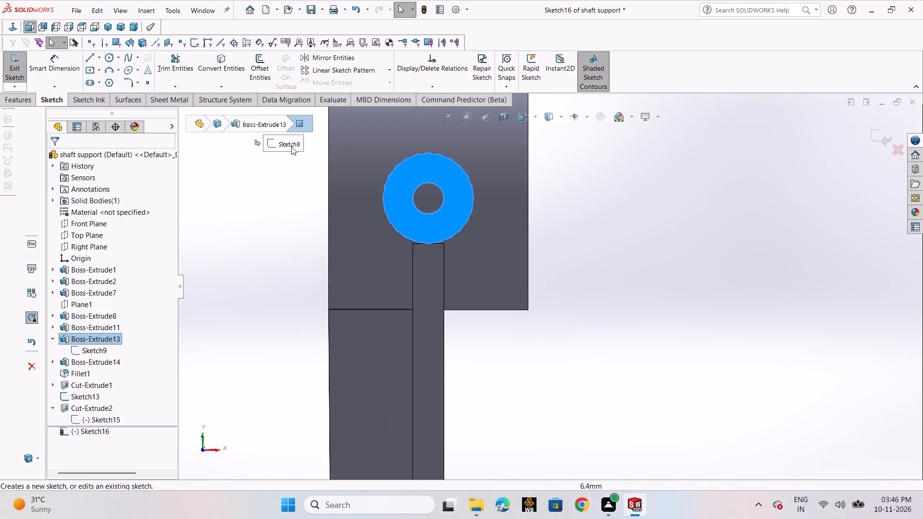
pyautogui.click(103, 59)
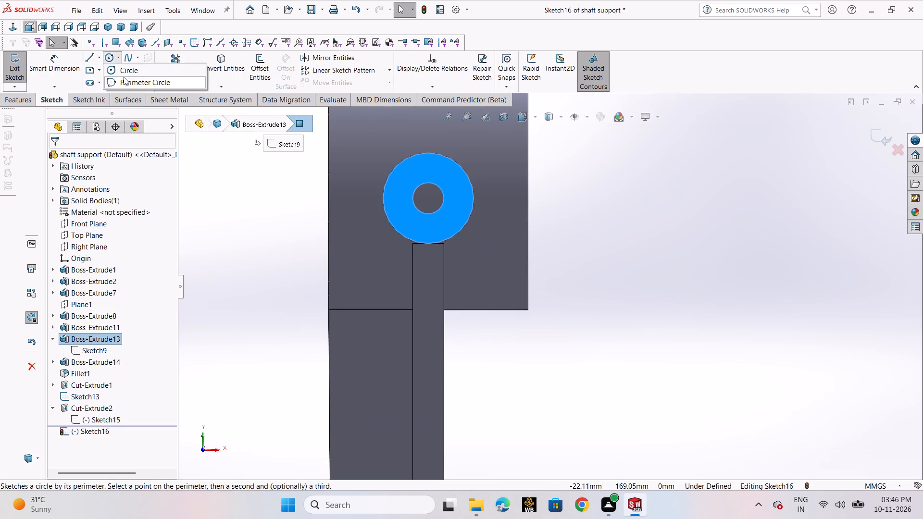
pyautogui.click(125, 73)
pyautogui.click(429, 197)
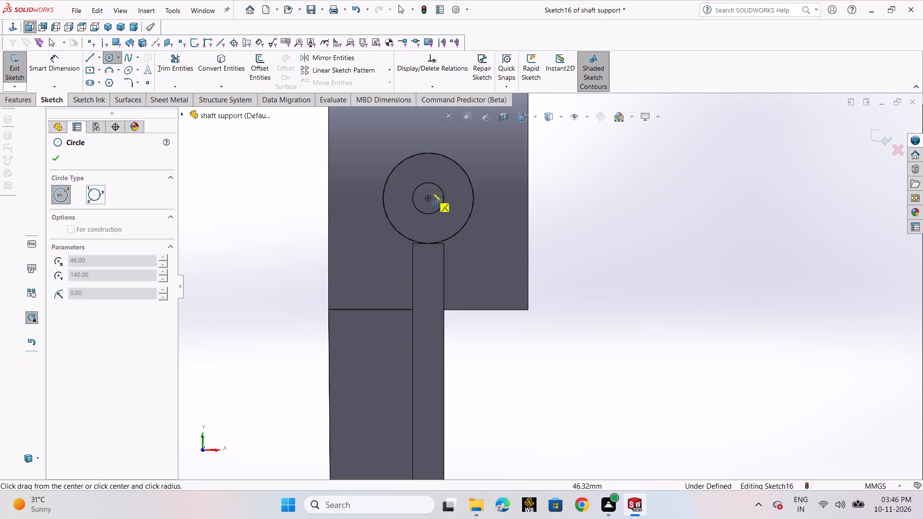
pyautogui.click(436, 186)
pyautogui.rightClick(436, 186)
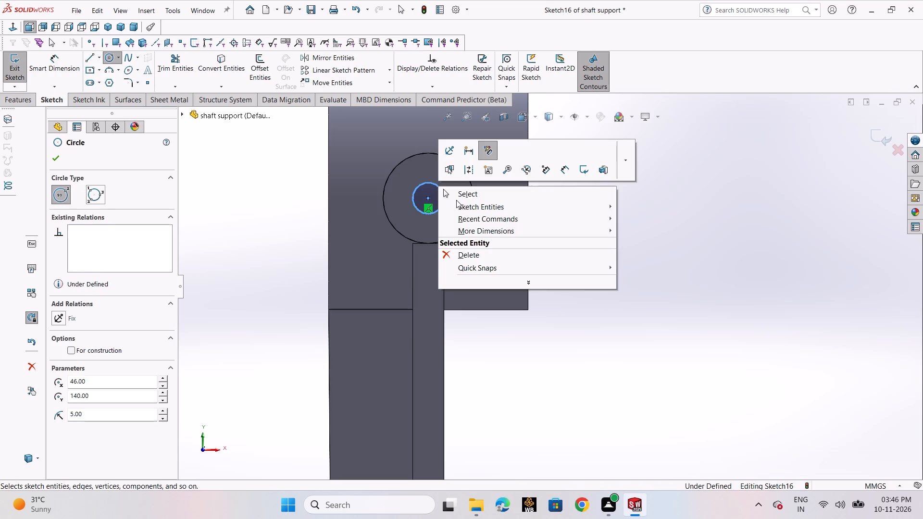
pyautogui.click(457, 197)
pyautogui.click(871, 136)
# Make an extruded cut from the new circle sketch on the small side boss's end face.
pyautogui.scroll(2, 694, 185)
pyautogui.moveTo(674, 197); pyautogui.dragTo(553, 229, button='middle')
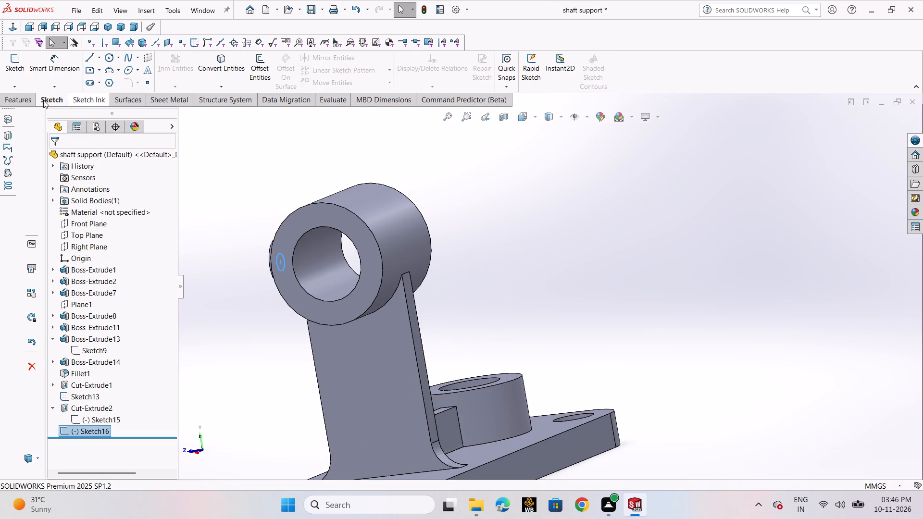
pyautogui.click(23, 98)
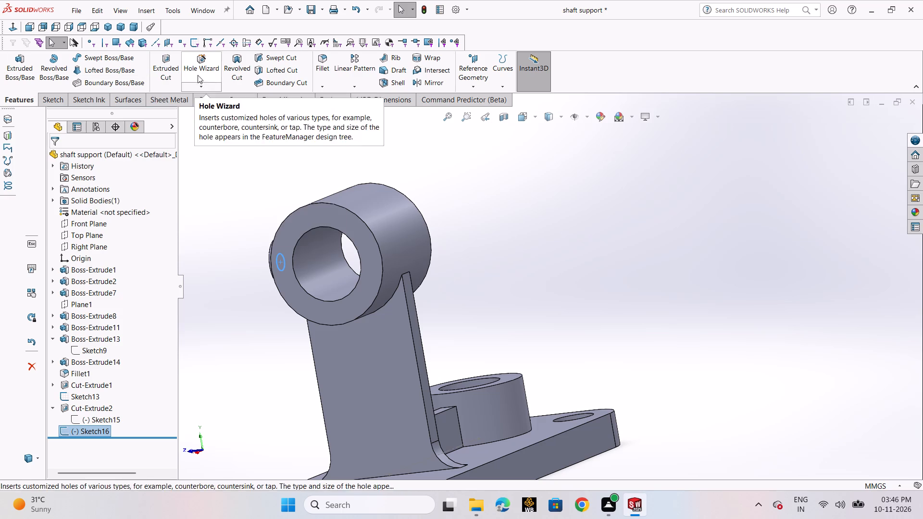
pyautogui.click(172, 70)
pyautogui.moveTo(586, 281); pyautogui.dragTo(626, 281, button='middle')
pyautogui.click(62, 159)
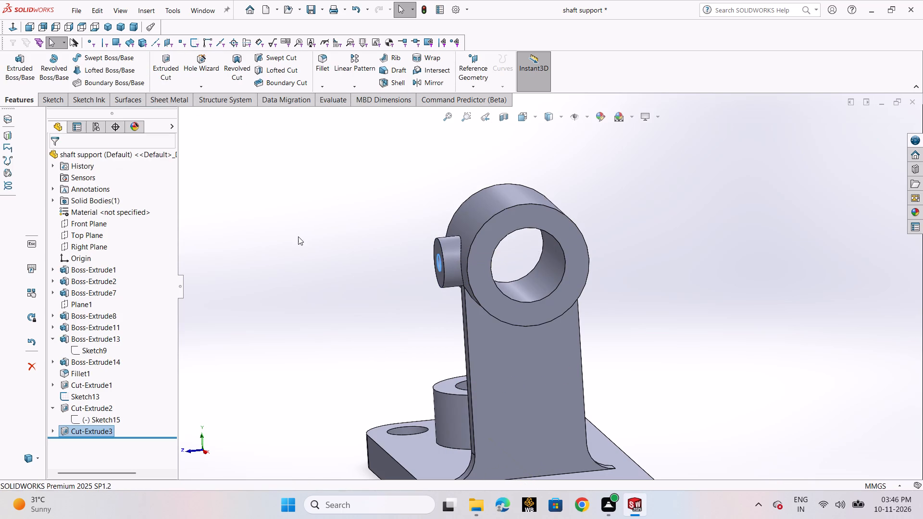
pyautogui.click(298, 236)
pyautogui.moveTo(616, 266); pyautogui.dragTo(636, 265, button='middle')
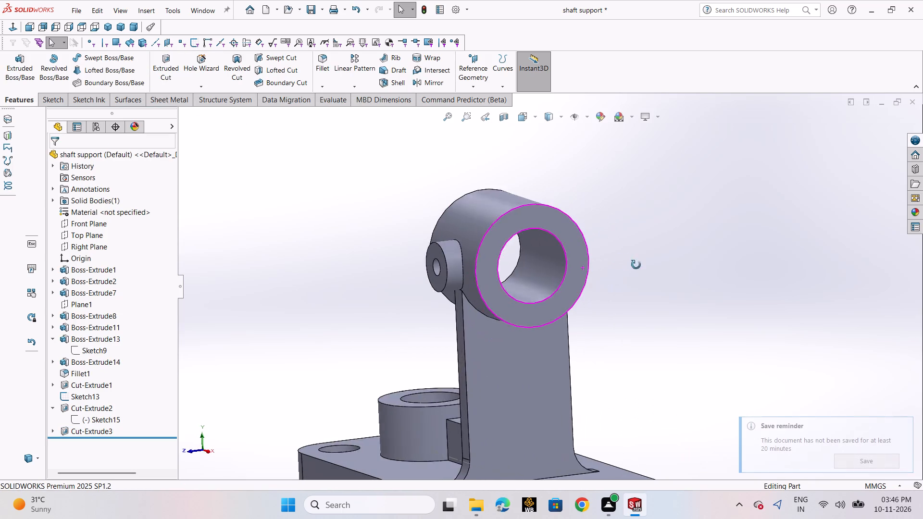
# Save the shaft support part.
pyautogui.moveTo(636, 265); pyautogui.dragTo(654, 276, button='middle')
pyautogui.scroll(4, 668, 313)
pyautogui.scroll(-1, 613, 366)
pyautogui.scroll(1, 621, 401)
pyautogui.moveTo(625, 414); pyautogui.dragTo(655, 445, button='middle')
pyautogui.scroll(-2, 611, 320)
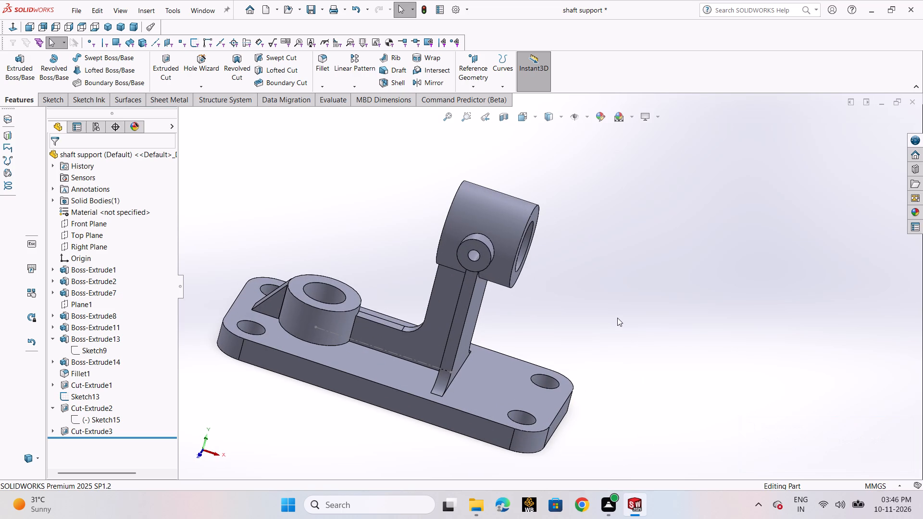
pyautogui.hotkey('ctrl', 's')
# Examine the whole shaft support in the isometric and standard orthographic views and from several rotated angles.
pyautogui.hotkey('ctrl', '7')
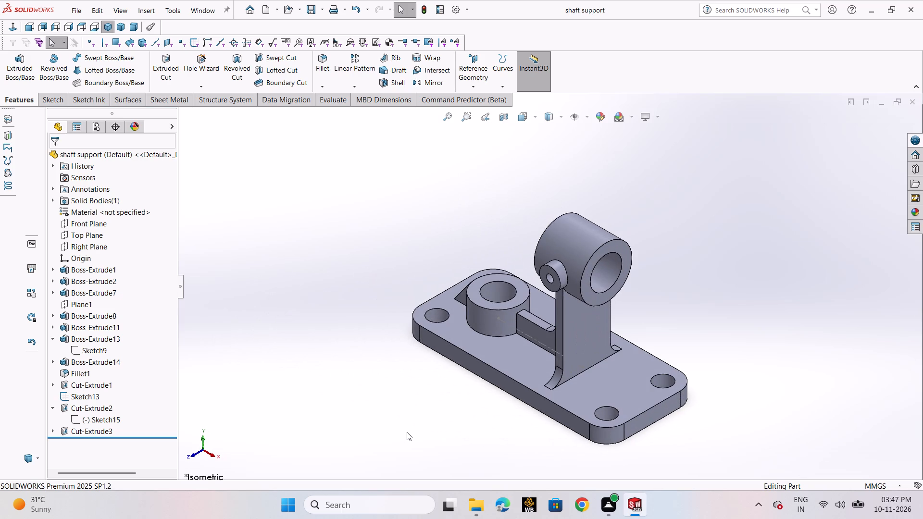
pyautogui.hotkey('ctrl', '4')
pyautogui.hotkey('ctrl', '4')
pyautogui.hotkey('ctrl', '5')
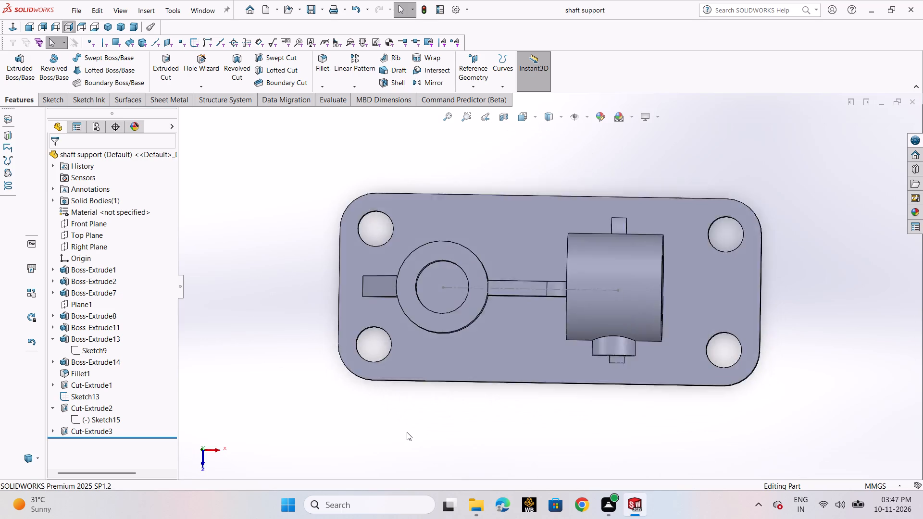
pyautogui.hotkey('ctrl', '6')
pyautogui.hotkey('ctrl', '6')
pyautogui.hotkey('ctrl', '7')
pyautogui.hotkey('ctrl', '8')
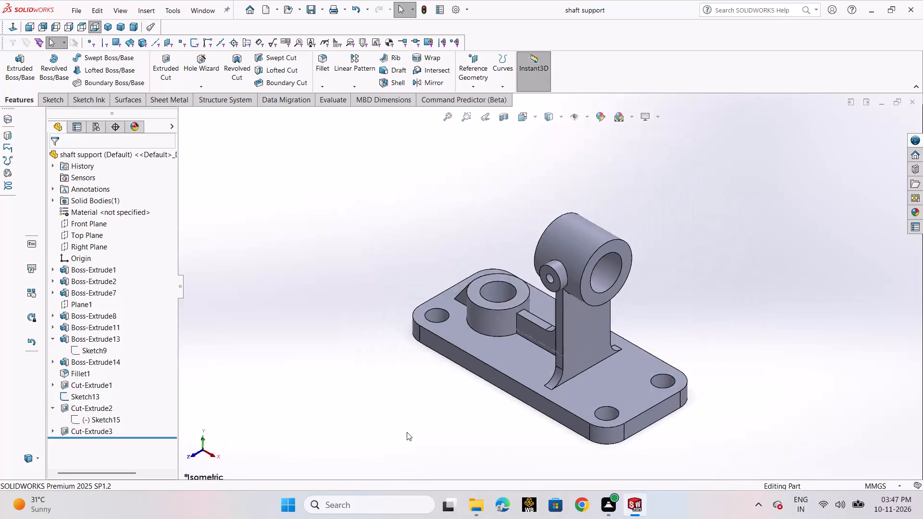
pyautogui.hotkey('ctrl', '7')
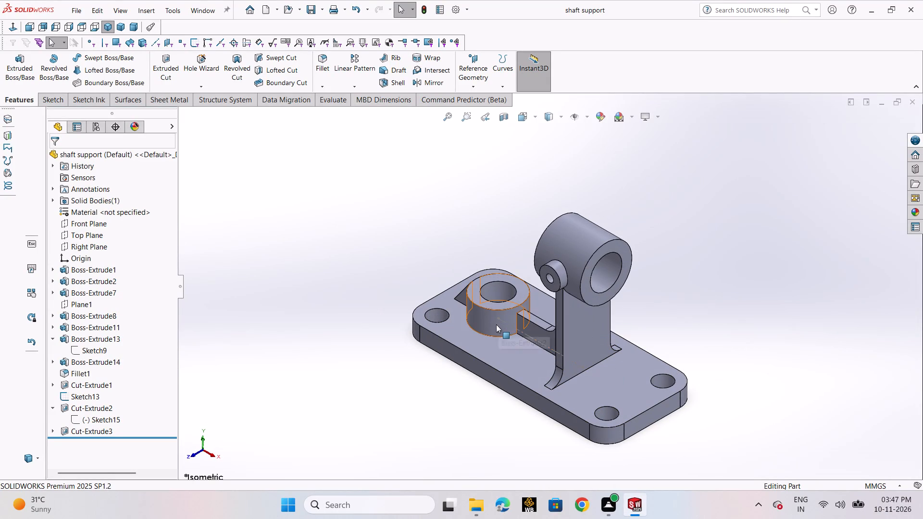
pyautogui.hotkey('ctrl', '1')
pyautogui.hotkey('ctrl', '1')
pyautogui.hotkey('ctrl', '2')
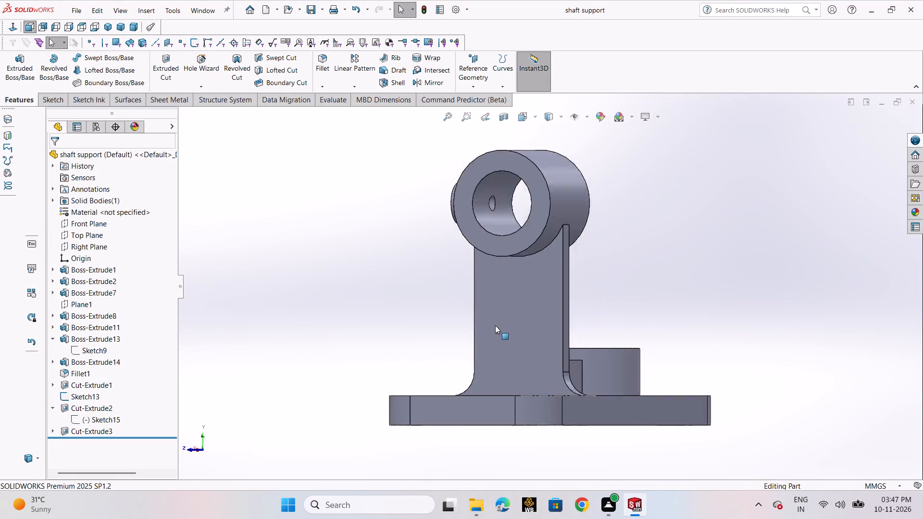
pyautogui.hotkey('ctrl', '3')
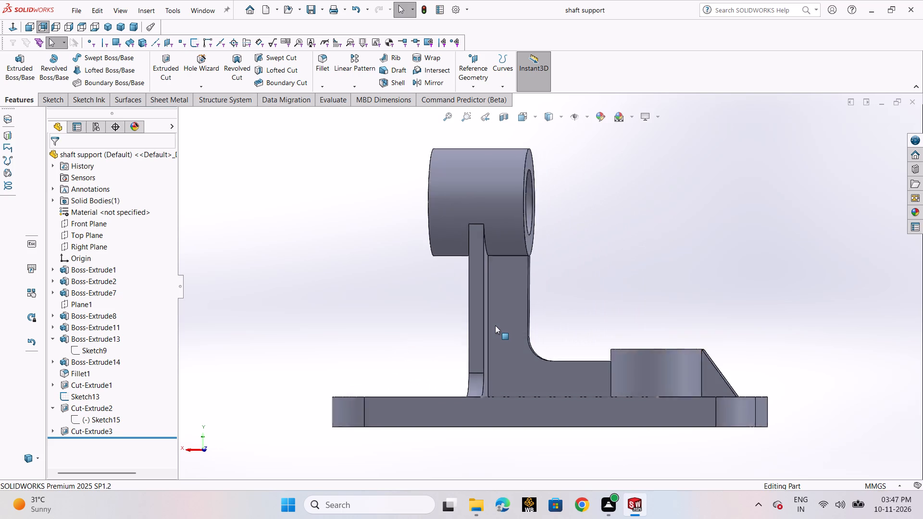
pyautogui.hotkey('ctrl', '4')
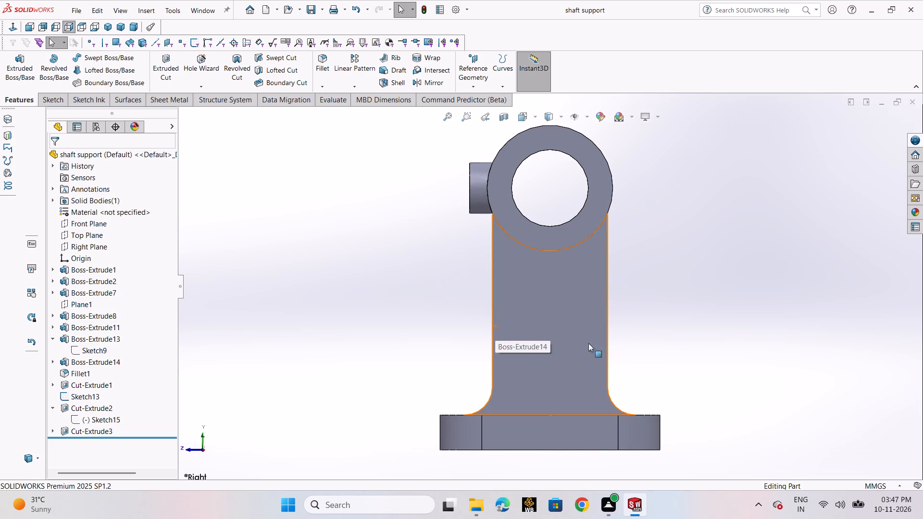
pyautogui.moveTo(670, 361); pyautogui.dragTo(432, 484, button='middle')
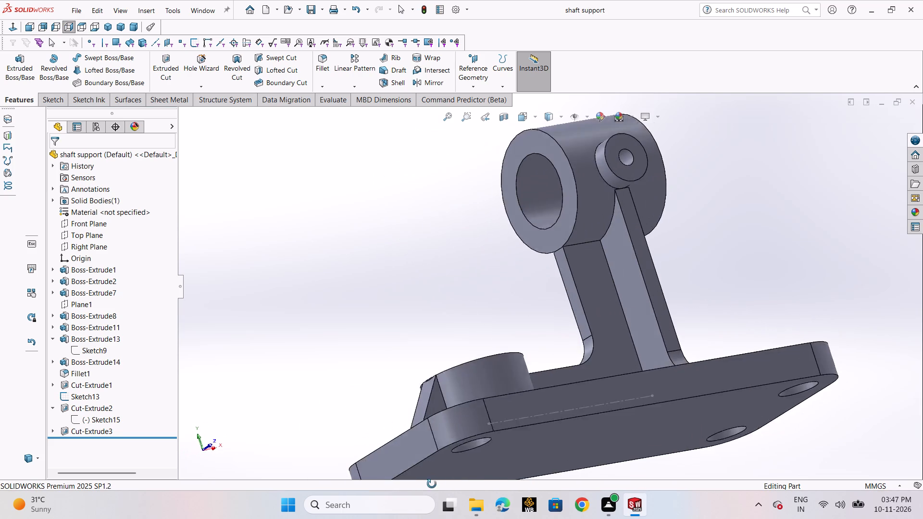
pyautogui.moveTo(432, 484); pyautogui.dragTo(408, 518, button='middle')
pyautogui.scroll(5, 533, 416)
pyautogui.moveTo(543, 395); pyautogui.dragTo(543, 411, button='middle')
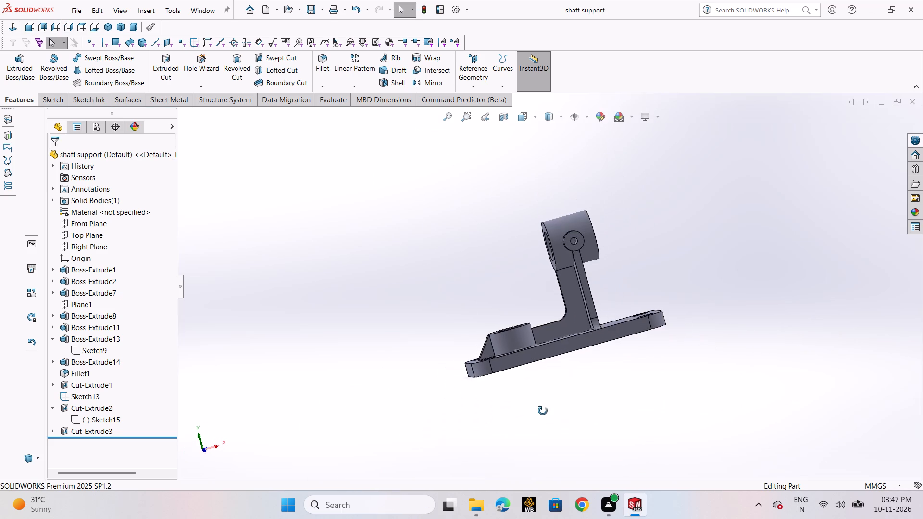
pyautogui.moveTo(543, 411); pyautogui.dragTo(599, 454, button='middle')
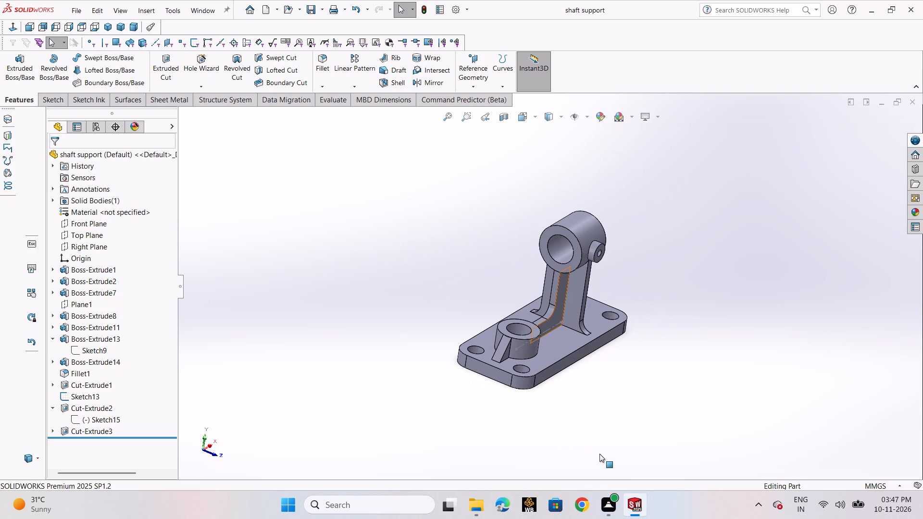
pyautogui.scroll(-1, 560, 342)
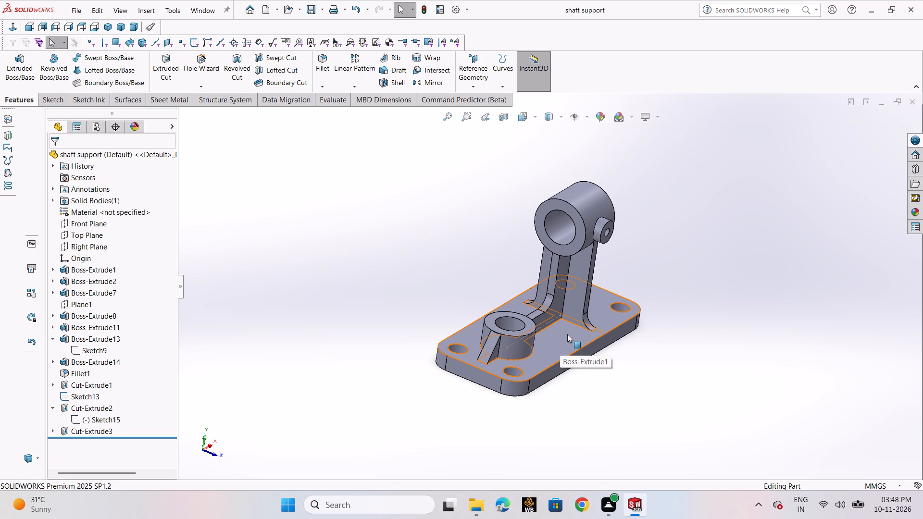
# Apply a light yellow colour appearance to the whole shaft support part.
pyautogui.click(812, 371)
pyautogui.moveTo(664, 351); pyautogui.dragTo(605, 328, button='middle')
pyautogui.scroll(-1, 605, 328)
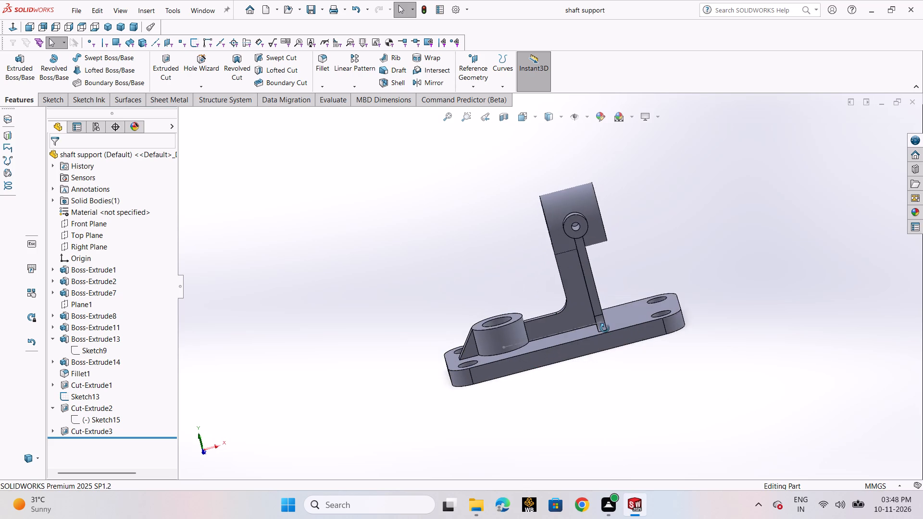
pyautogui.moveTo(605, 328); pyautogui.dragTo(627, 356, button='middle')
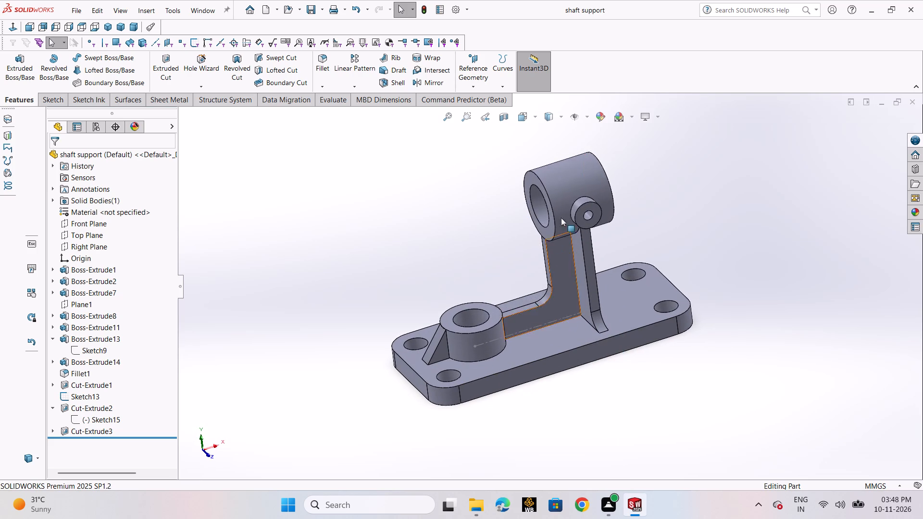
pyautogui.click(607, 123)
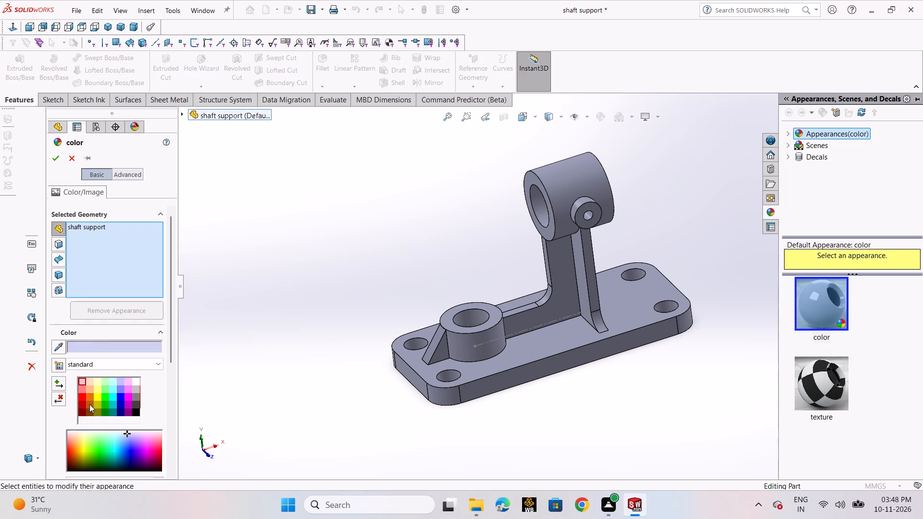
pyautogui.click(96, 389)
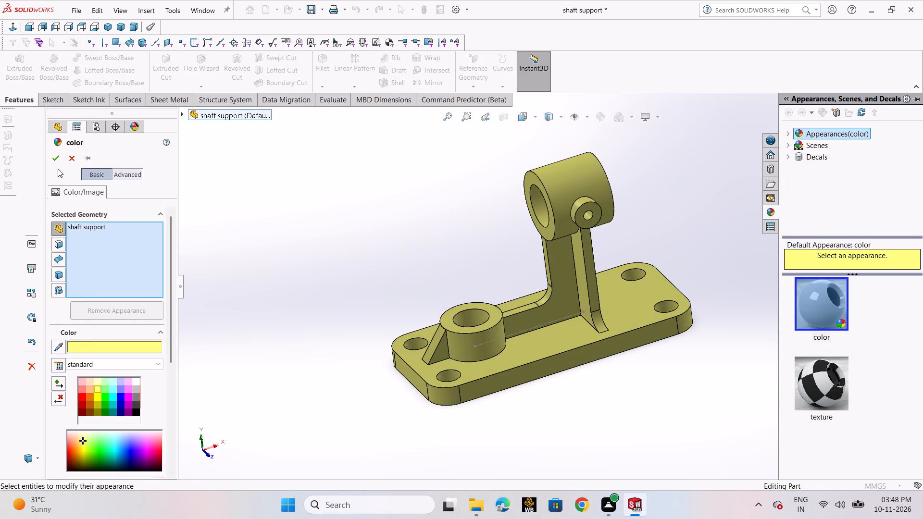
pyautogui.click(59, 160)
pyautogui.click(293, 228)
pyautogui.scroll(3, 540, 312)
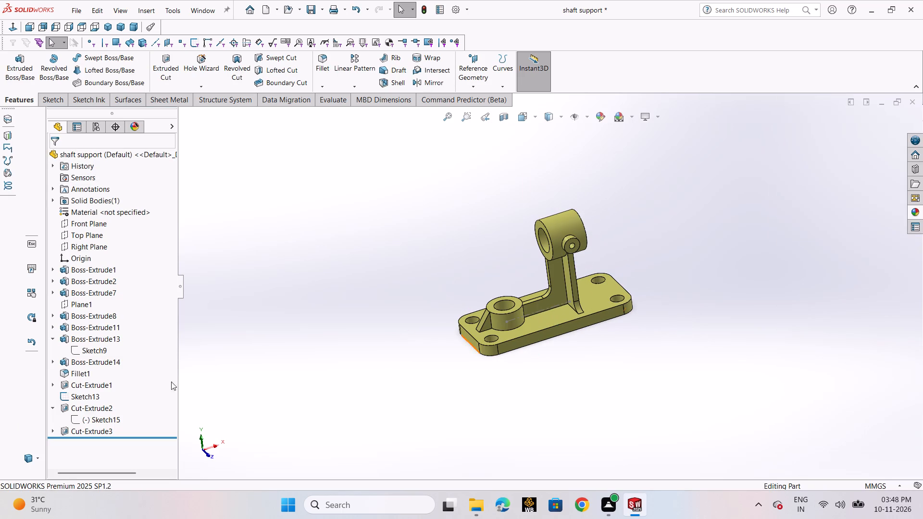
# Open Sketch7 of Boss-Extrude11, the L-shaped web, to check its profile and dimensions, and exit the sketch.
pyautogui.click(561, 297)
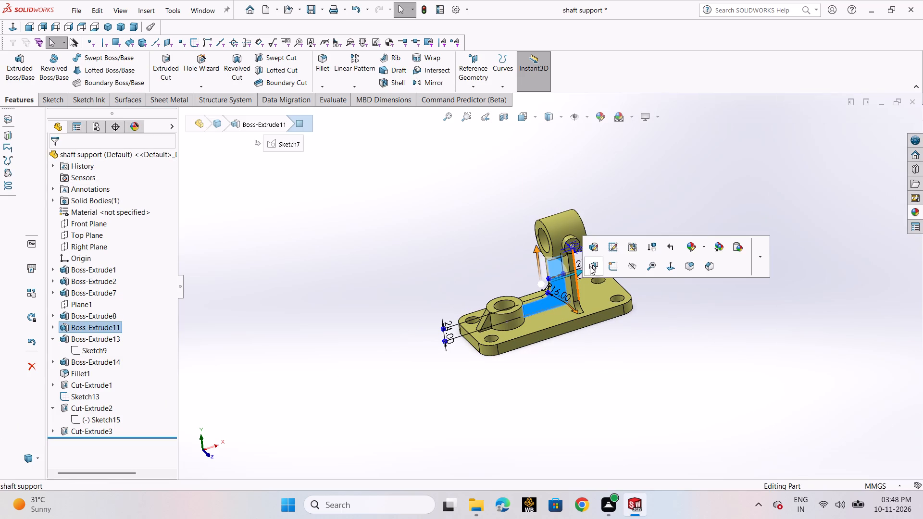
pyautogui.click(612, 248)
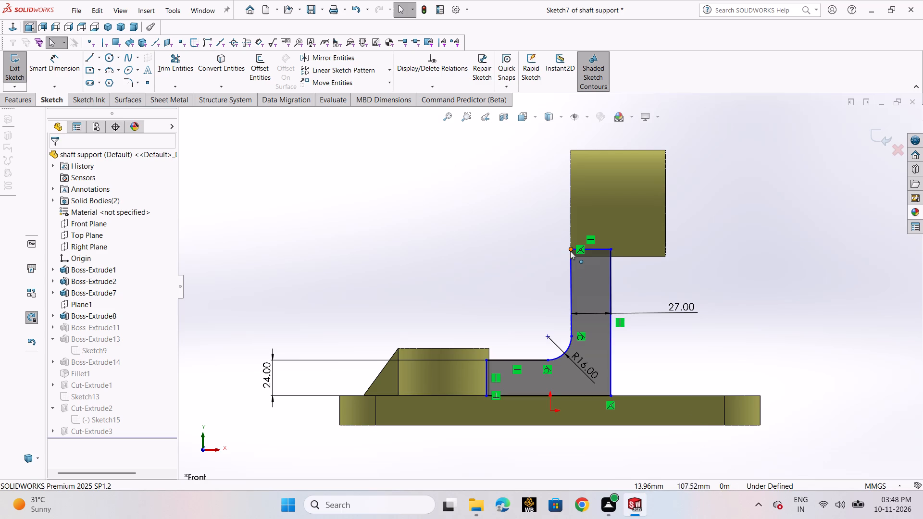
pyautogui.click(873, 135)
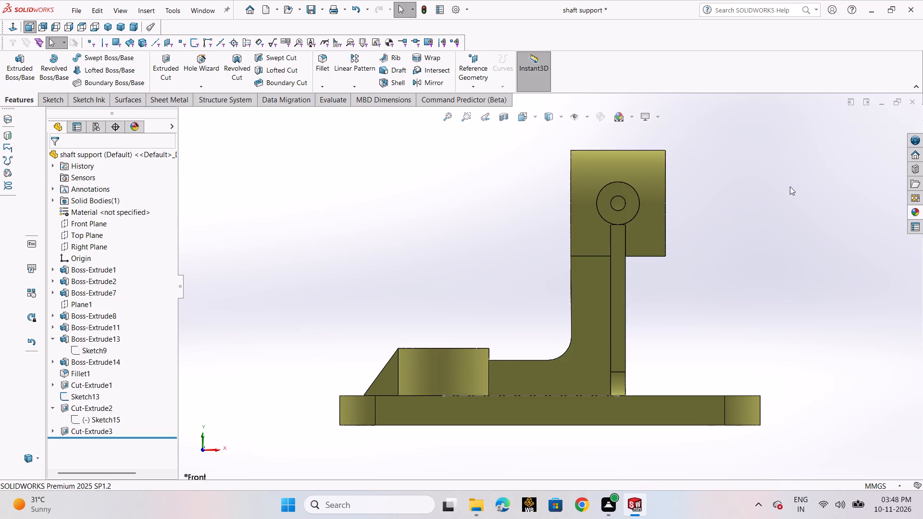
# Check the distance between the elevated cylinder's end face and the low boss's bore with a DimXpert location dimension, without placing it.
pyautogui.scroll(3, 782, 192)
pyautogui.moveTo(746, 276); pyautogui.dragTo(771, 344, button='middle')
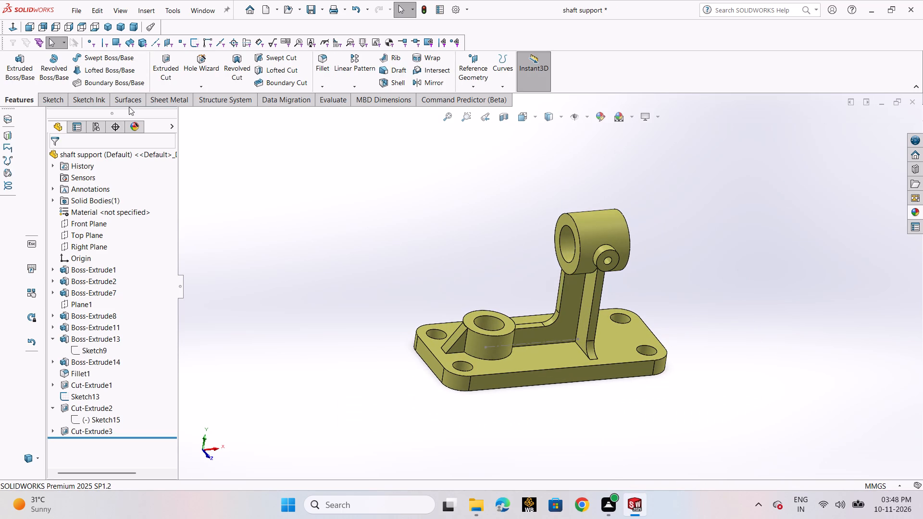
pyautogui.click(52, 102)
pyautogui.click(65, 67)
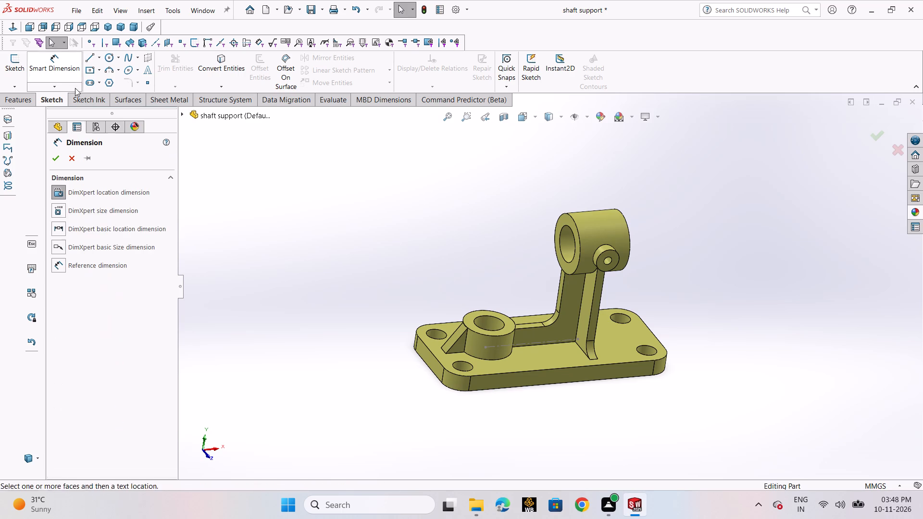
pyautogui.click(558, 228)
pyautogui.moveTo(519, 297); pyautogui.dragTo(511, 358, button='middle')
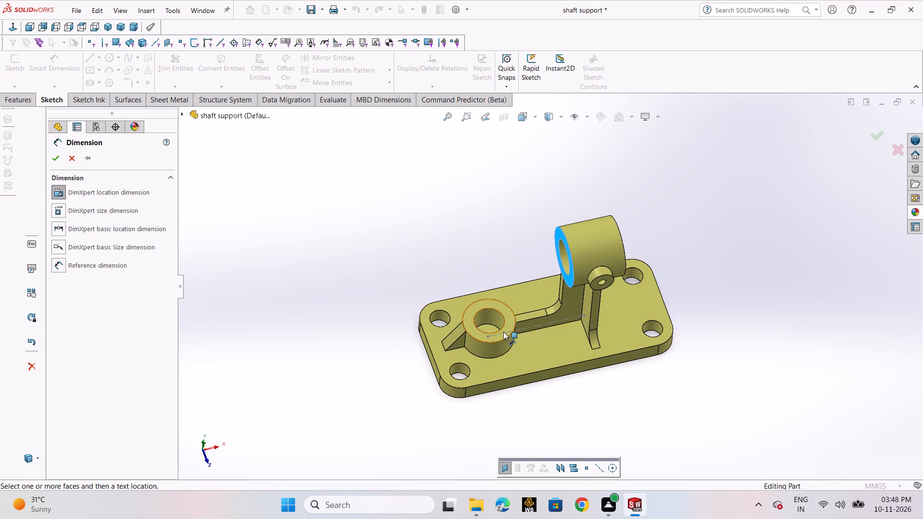
pyautogui.scroll(-1, 504, 332)
pyautogui.moveTo(504, 332); pyautogui.dragTo(503, 373, button='middle')
pyautogui.scroll(1, 503, 369)
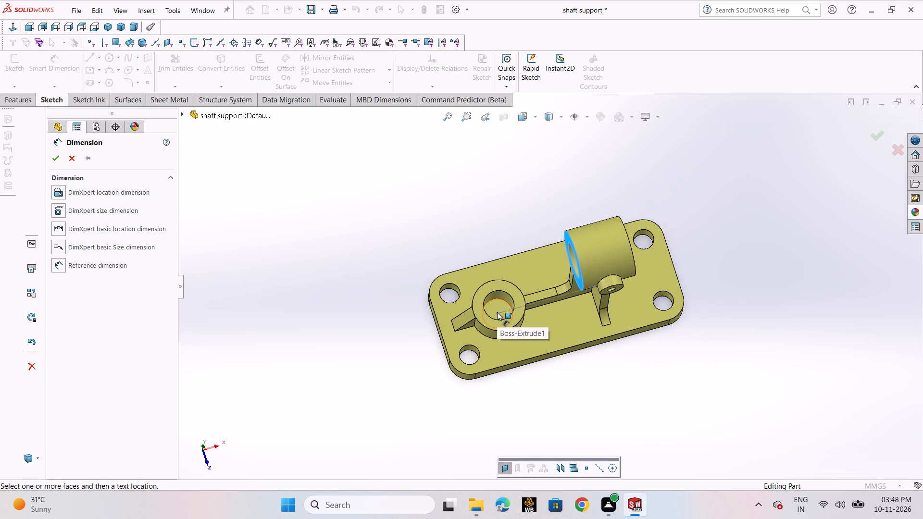
pyautogui.click(497, 312)
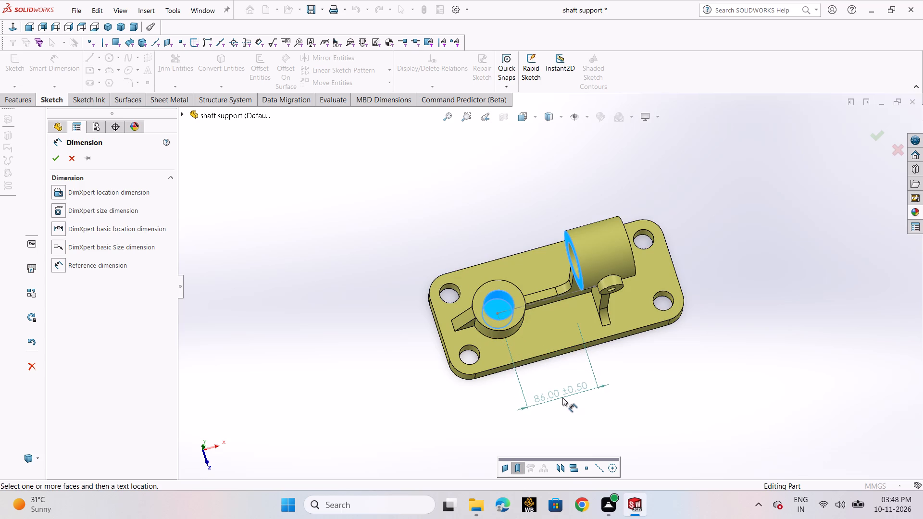
pyautogui.moveTo(563, 397); pyautogui.dragTo(558, 426, button='middle')
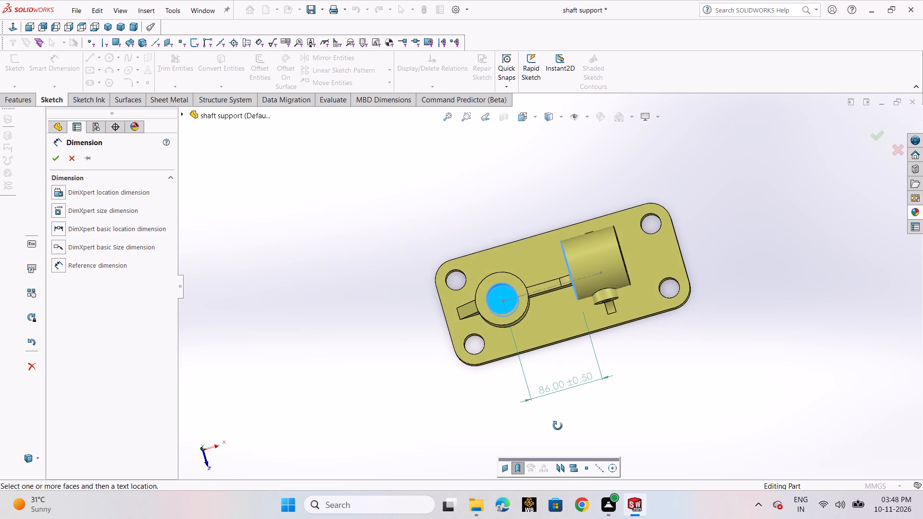
pyautogui.moveTo(558, 426); pyautogui.dragTo(562, 401, button='middle')
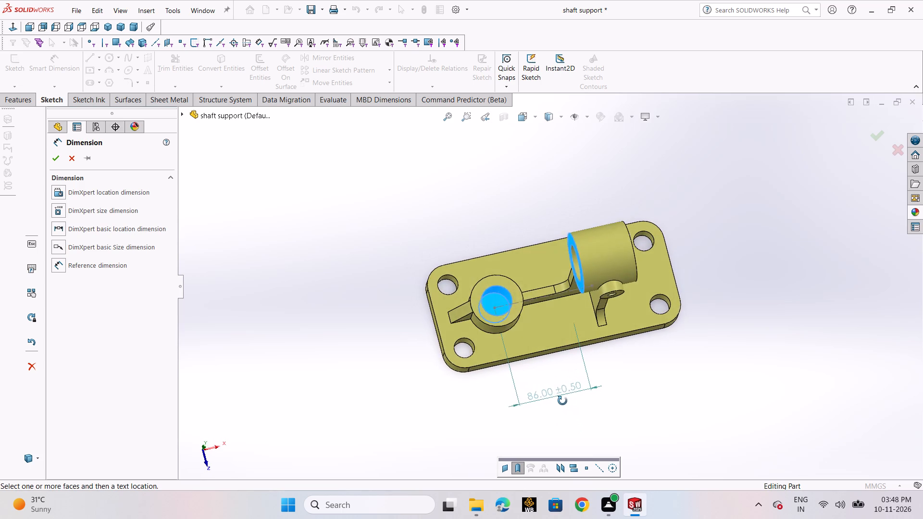
pyautogui.moveTo(562, 401); pyautogui.dragTo(559, 398, button='middle')
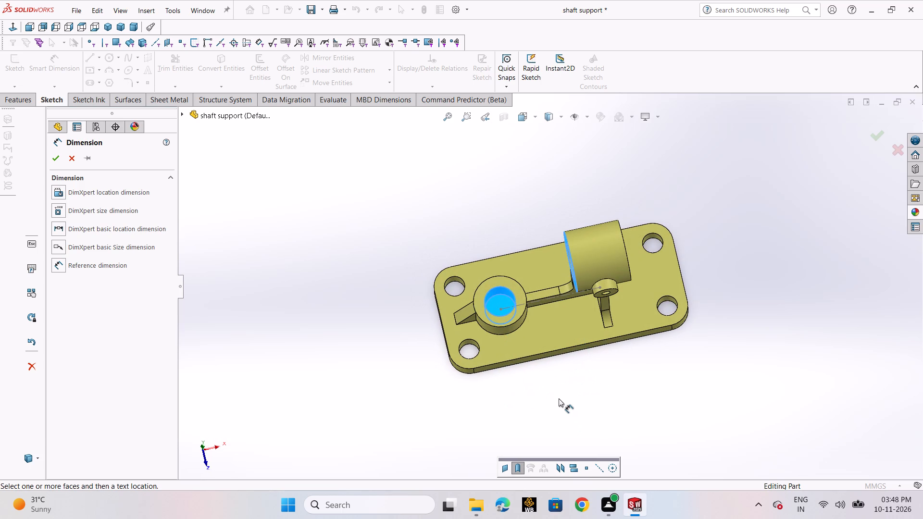
pyautogui.press('Escape')
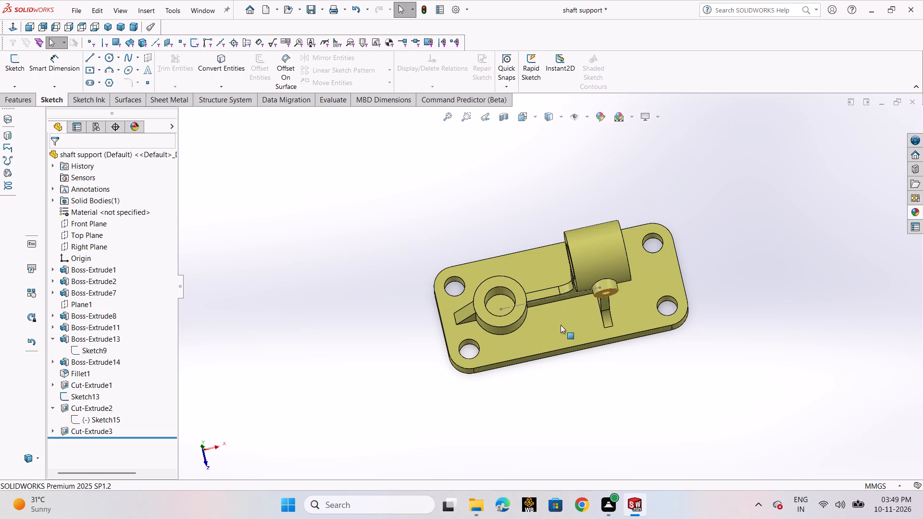
# Roll the model back in the feature tree to just after Fillet1, ahead of Cut-Extrude1.
pyautogui.click(98, 366)
pyautogui.click(561, 451)
pyautogui.moveTo(596, 426); pyautogui.dragTo(594, 321, button='middle')
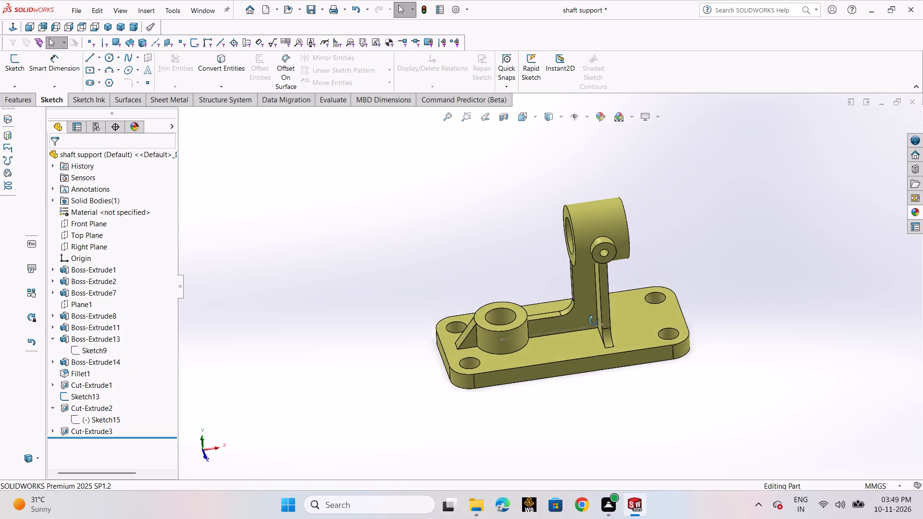
pyautogui.moveTo(594, 321); pyautogui.dragTo(575, 298, button='middle')
pyautogui.moveTo(147, 438); pyautogui.dragTo(144, 399)
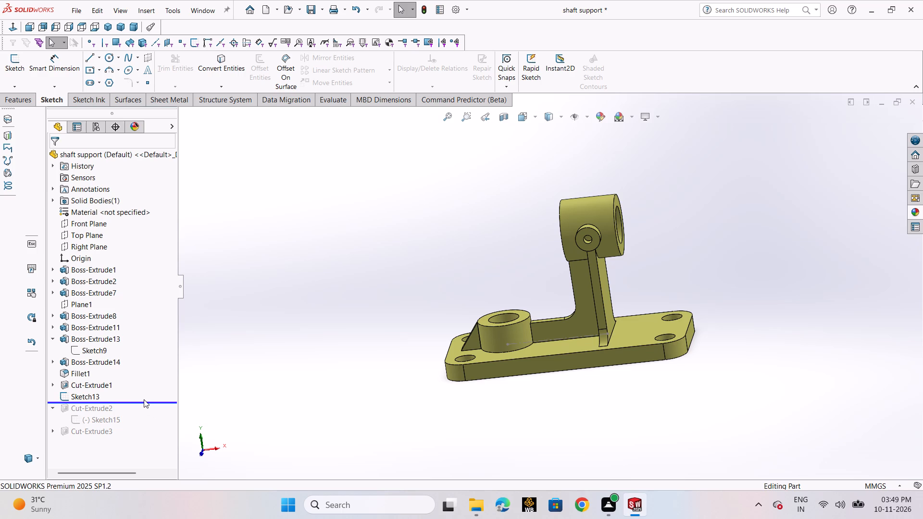
pyautogui.moveTo(151, 402); pyautogui.dragTo(152, 392)
pyautogui.moveTo(152, 392); pyautogui.dragTo(152, 382)
pyautogui.moveTo(151, 382); pyautogui.dragTo(155, 361)
# Roll the model back in the feature tree to just after Plane1, ahead of Boss-Extrude8, temporarily unabsorbing Sketch9.
pyautogui.moveTo(150, 381); pyautogui.dragTo(153, 349)
pyautogui.click(553, 274)
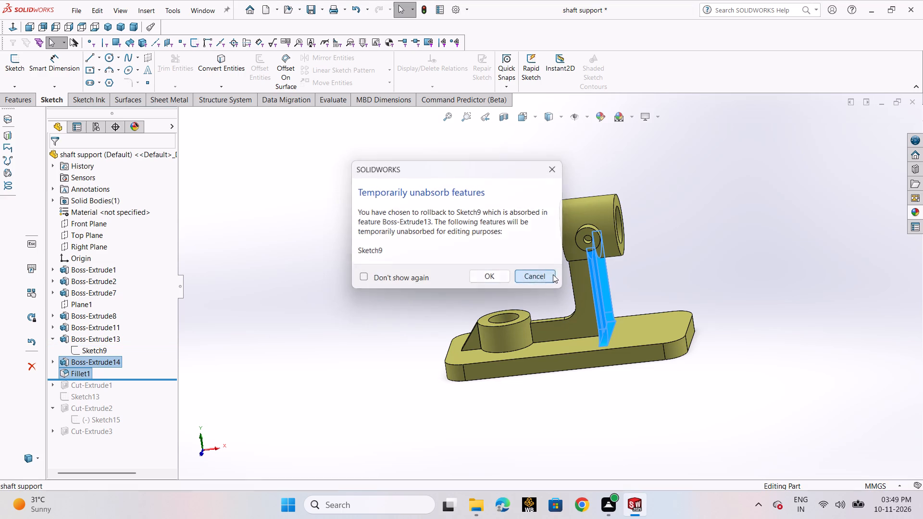
pyautogui.click(245, 341)
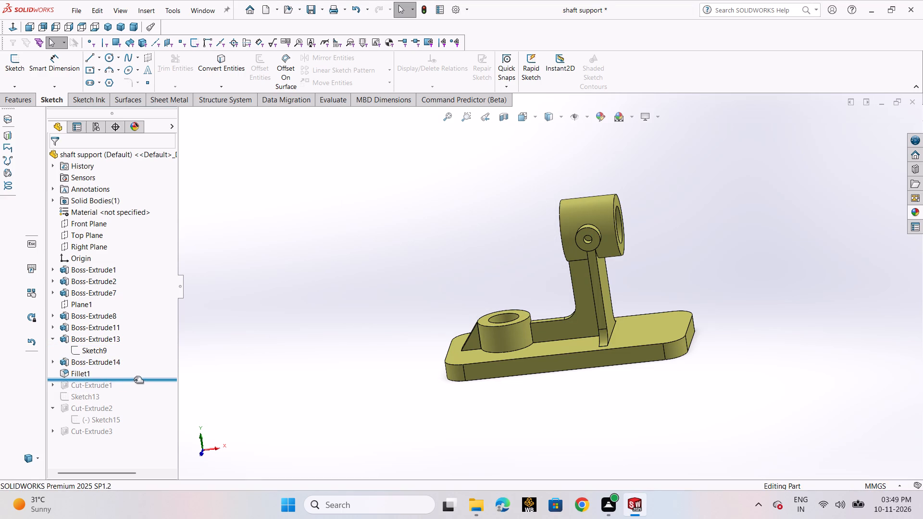
pyautogui.moveTo(134, 380); pyautogui.dragTo(133, 350)
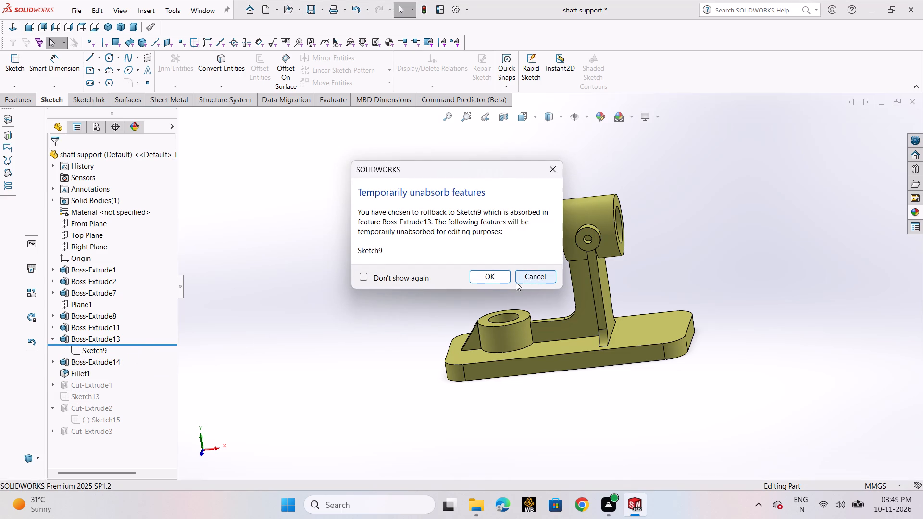
pyautogui.click(499, 282)
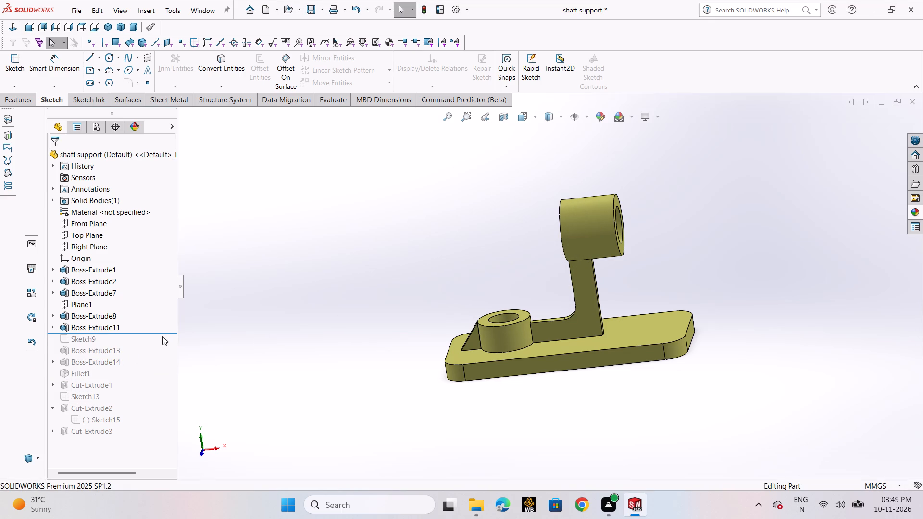
pyautogui.moveTo(157, 333); pyautogui.dragTo(158, 321)
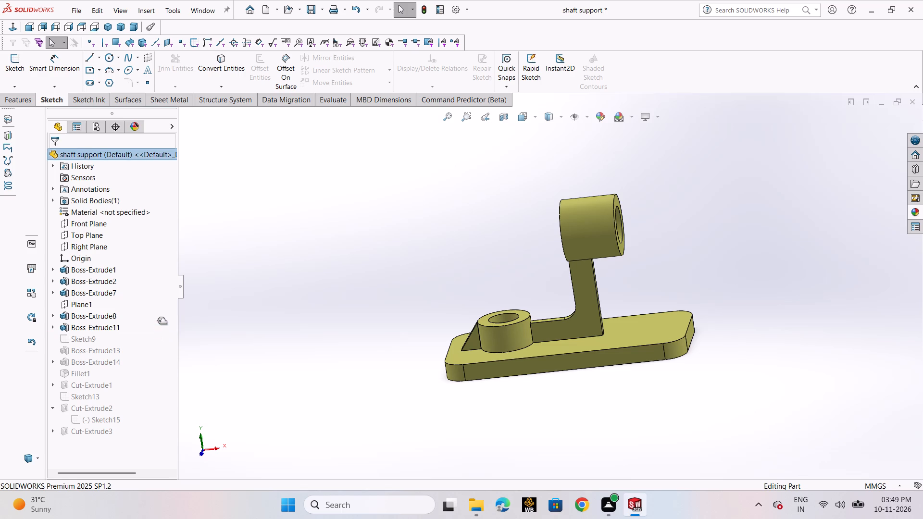
pyautogui.moveTo(158, 321); pyautogui.dragTo(158, 321)
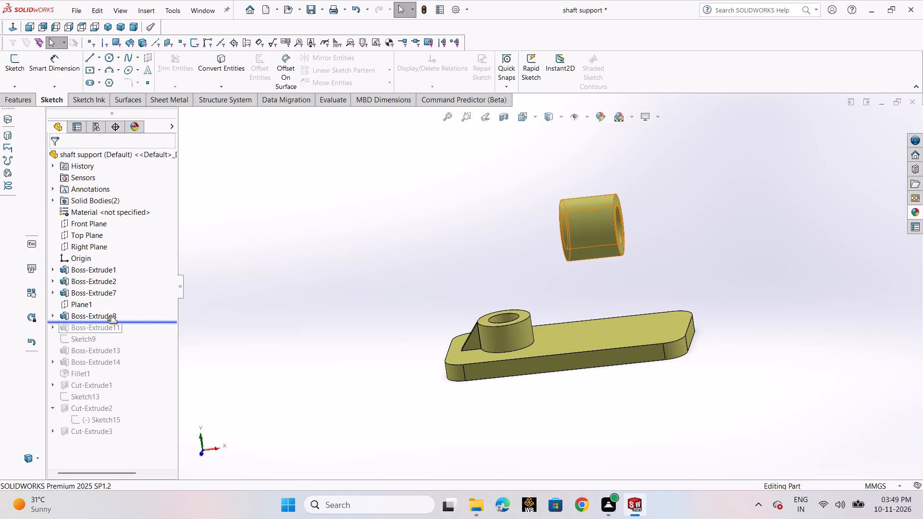
pyautogui.click(104, 321)
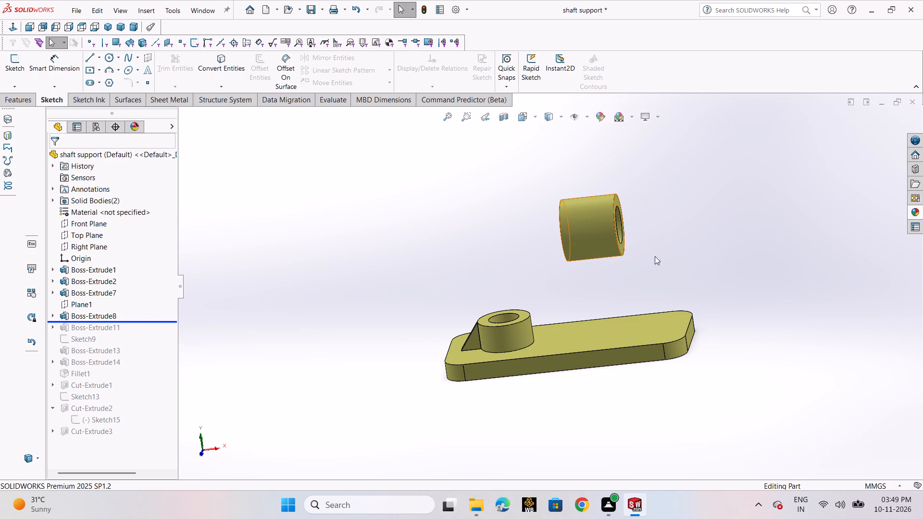
pyautogui.moveTo(164, 323); pyautogui.dragTo(164, 312)
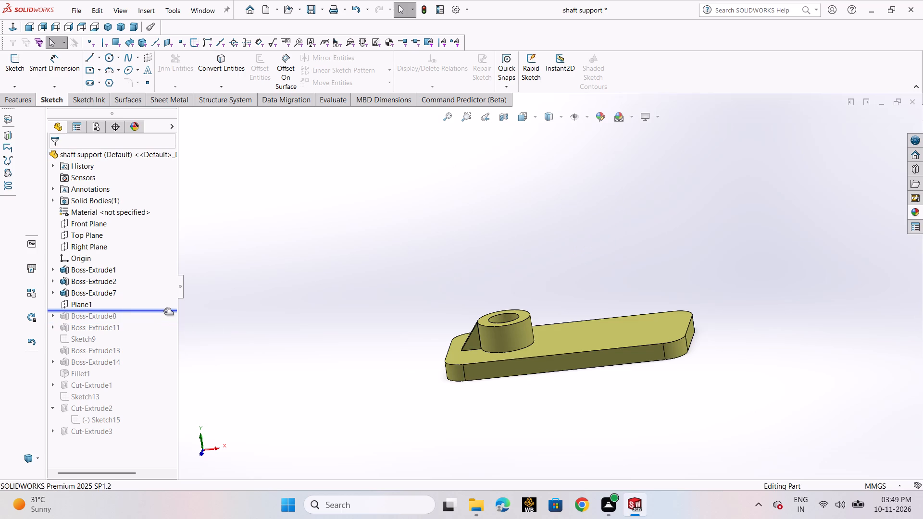
# Set the offset distance of Plane1, the reference plane for the elevated cylinder, to 54 mm.
pyautogui.click(82, 305)
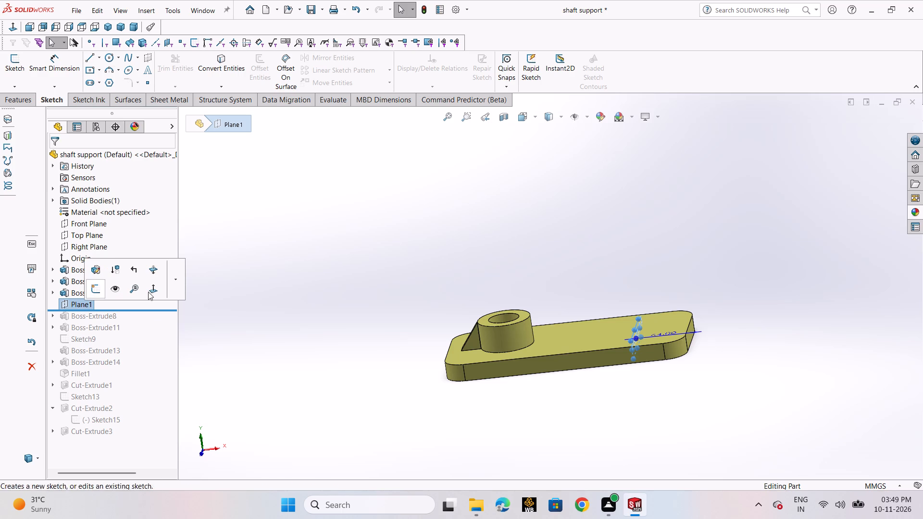
pyautogui.moveTo(748, 358); pyautogui.dragTo(758, 486, button='middle')
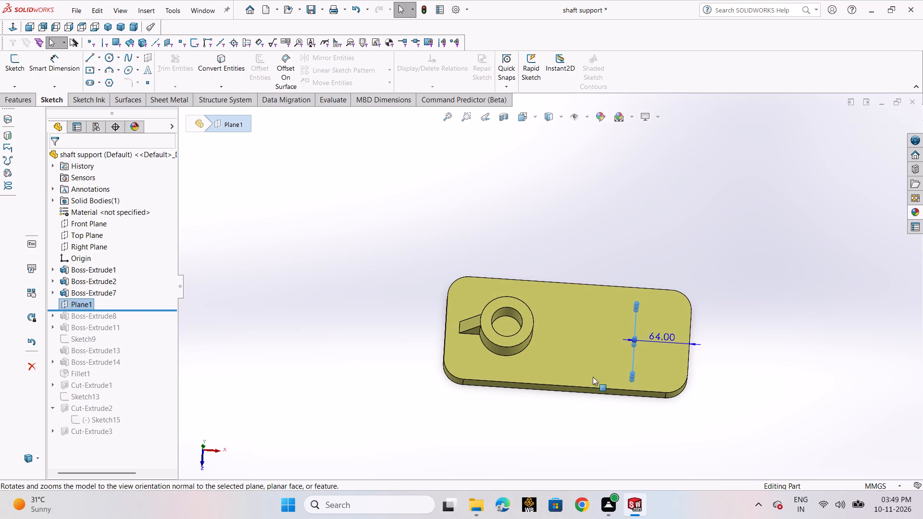
pyautogui.click(280, 297)
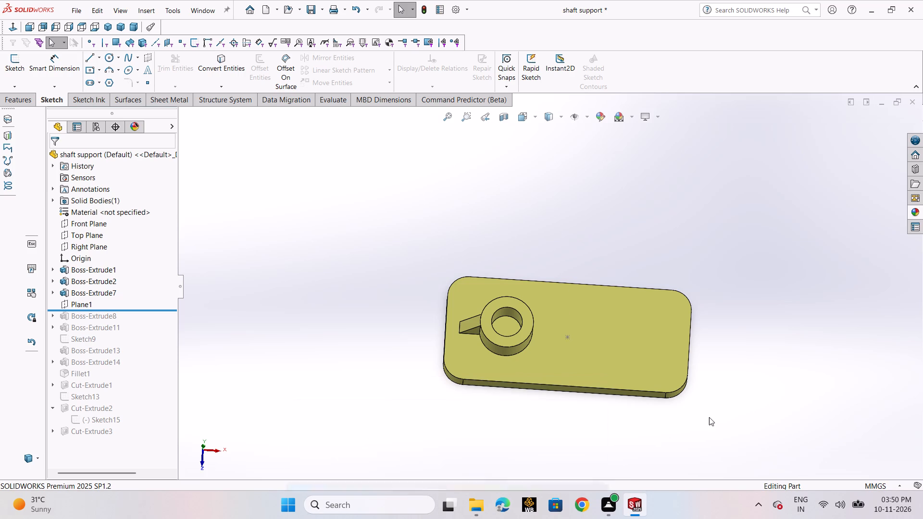
pyautogui.moveTo(730, 414); pyautogui.dragTo(737, 407)
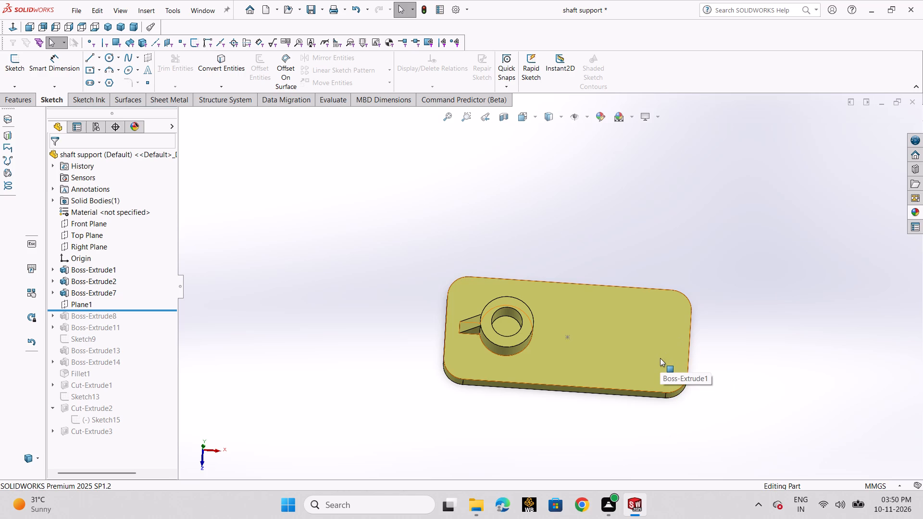
pyautogui.click(77, 301)
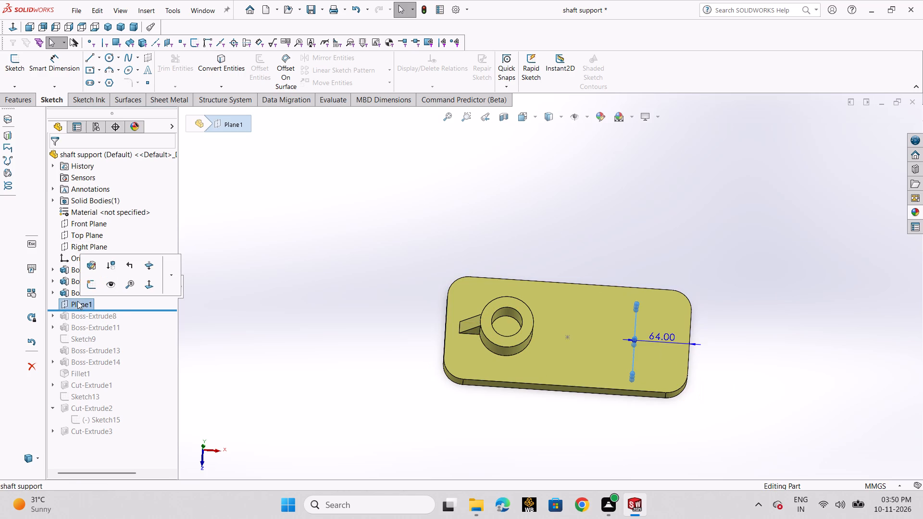
pyautogui.doubleClick(665, 332)
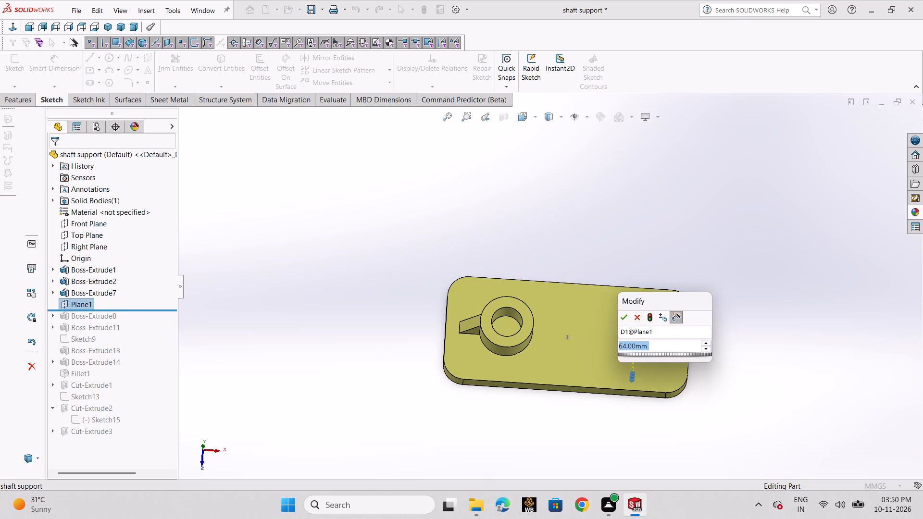
pyautogui.write('54')
pyautogui.press('Return')
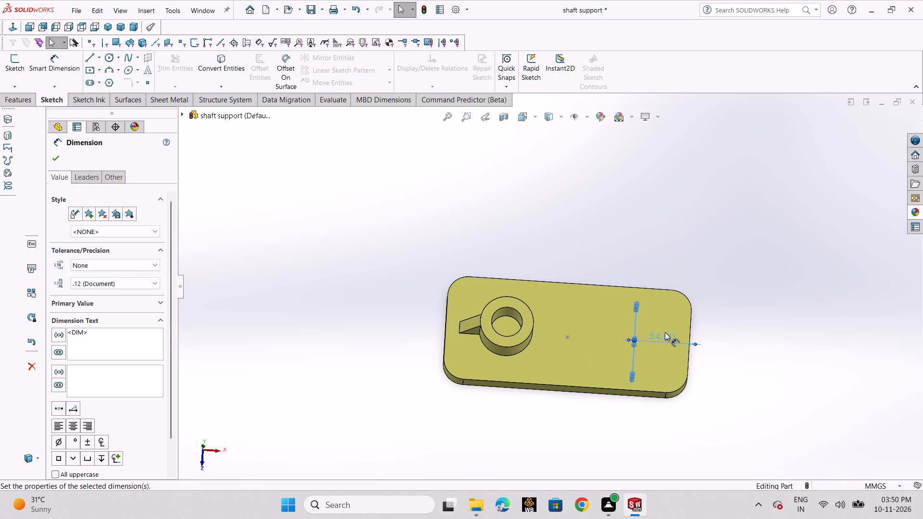
pyautogui.click(53, 157)
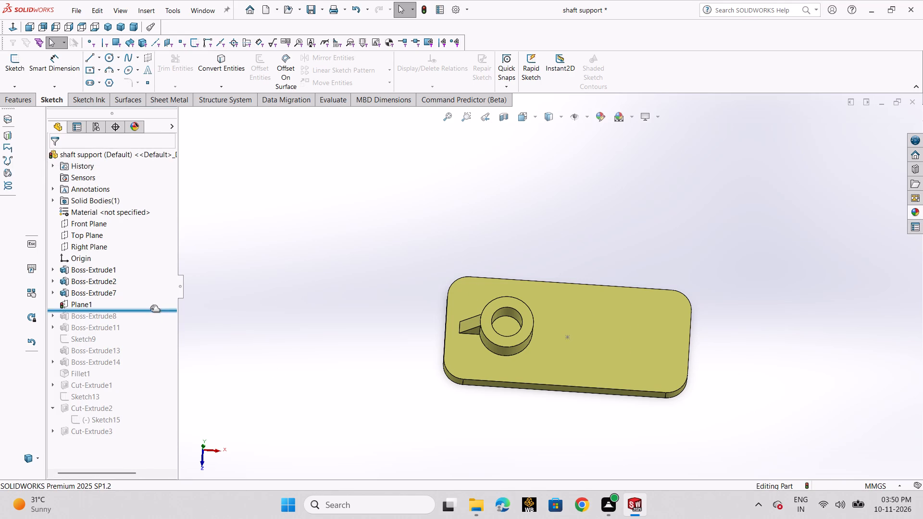
# Roll the model forward in the feature tree past Boss-Extrude8 and Boss-Extrude11 to just after Sketch9.
pyautogui.moveTo(151, 308); pyautogui.dragTo(150, 319)
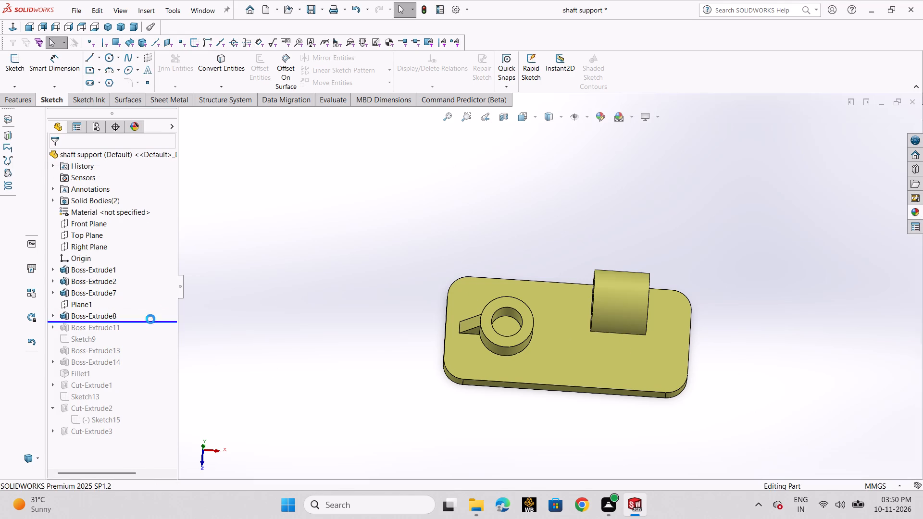
pyautogui.moveTo(156, 321); pyautogui.dragTo(156, 331)
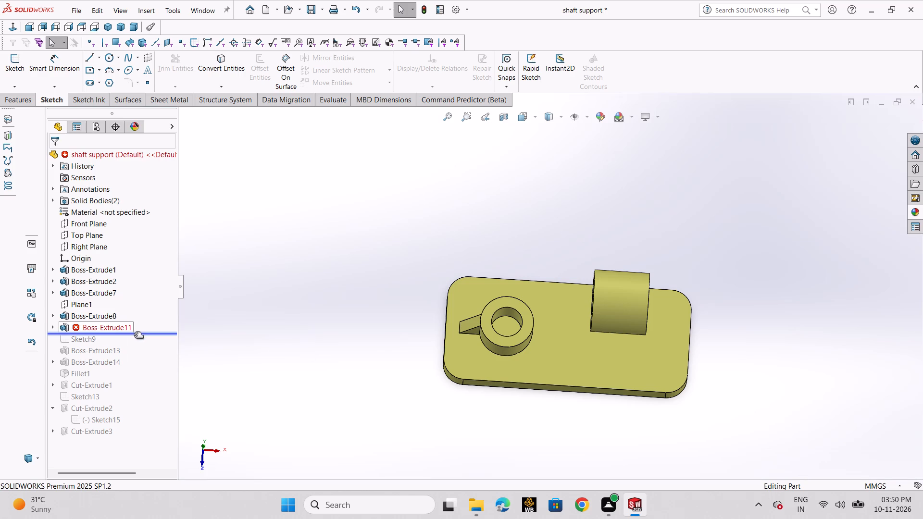
pyautogui.click(136, 336)
pyautogui.moveTo(137, 335); pyautogui.dragTo(139, 344)
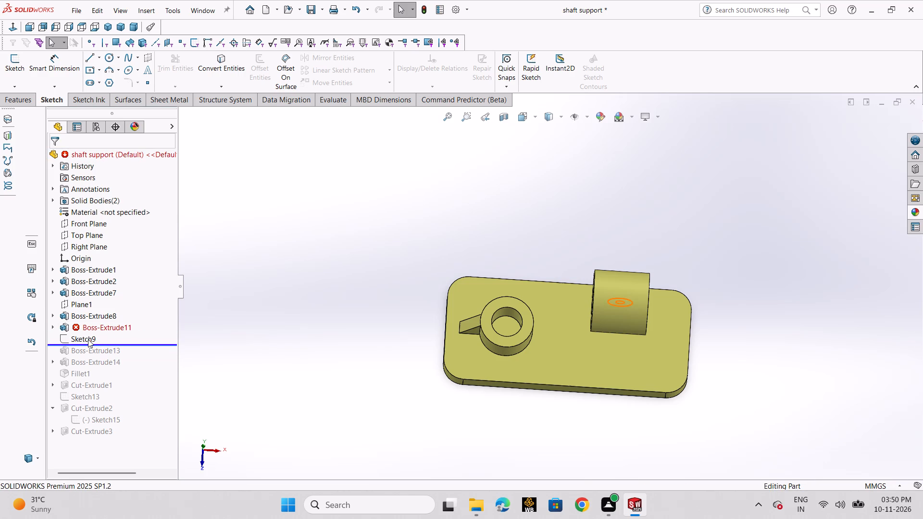
# Open Sketch9, the two concentric circles on the elevated cylinder, to check its position and dimensions, and exit the sketch.
pyautogui.click(88, 339)
pyautogui.moveTo(333, 414); pyautogui.dragTo(342, 238, button='middle')
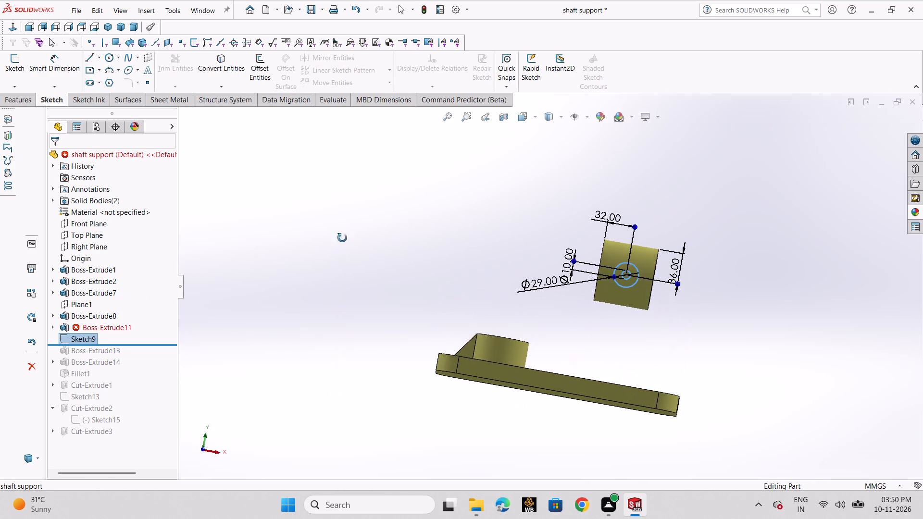
pyautogui.moveTo(342, 238); pyautogui.dragTo(343, 219, button='middle')
pyautogui.scroll(-2, 609, 290)
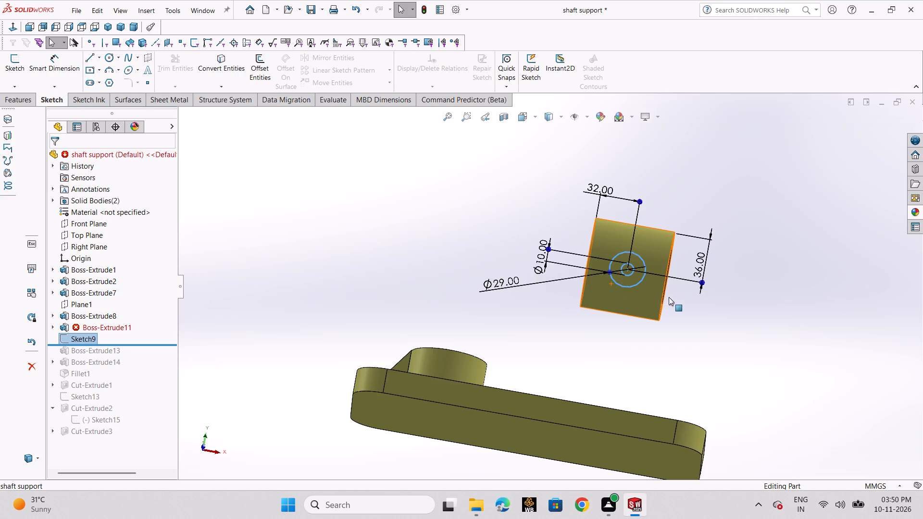
pyautogui.scroll(-2, 674, 297)
pyautogui.scroll(4, 662, 339)
pyautogui.moveTo(668, 339); pyautogui.dragTo(624, 364, button='middle')
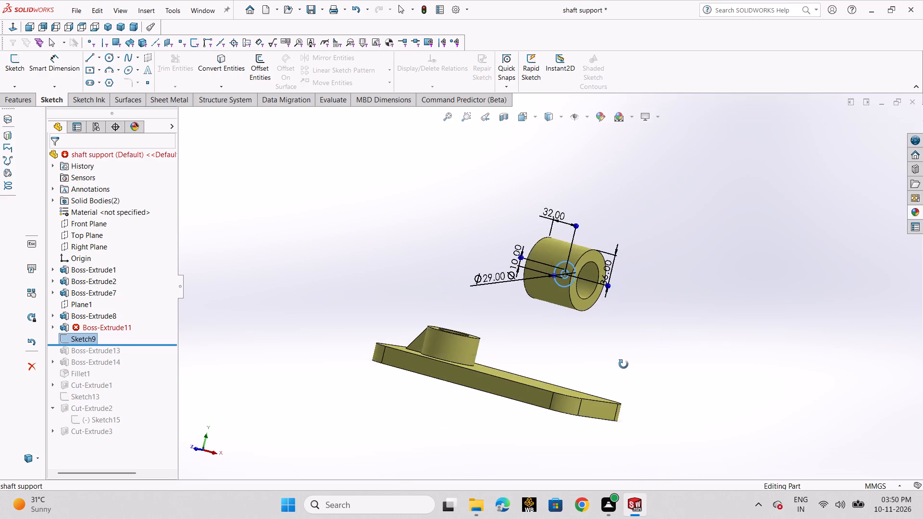
pyautogui.moveTo(624, 364); pyautogui.dragTo(669, 378, button='middle')
pyautogui.scroll(-3, 584, 280)
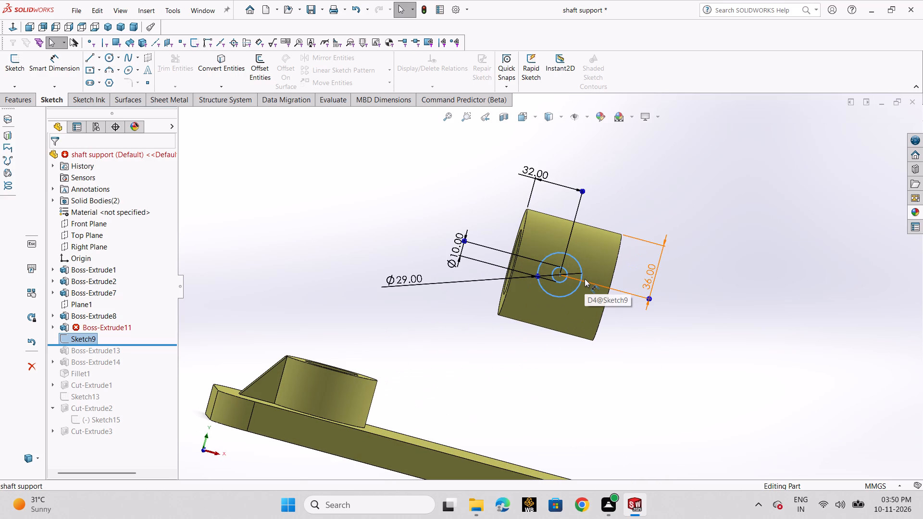
pyautogui.click(70, 339)
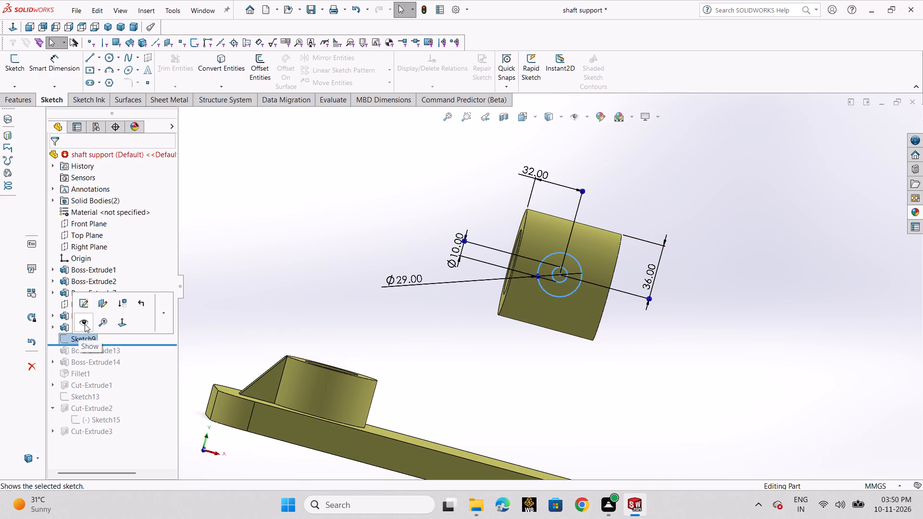
pyautogui.click(86, 308)
pyautogui.scroll(-3, 641, 184)
pyautogui.scroll(3, 639, 194)
pyautogui.scroll(-3, 561, 257)
pyautogui.scroll(2, 648, 248)
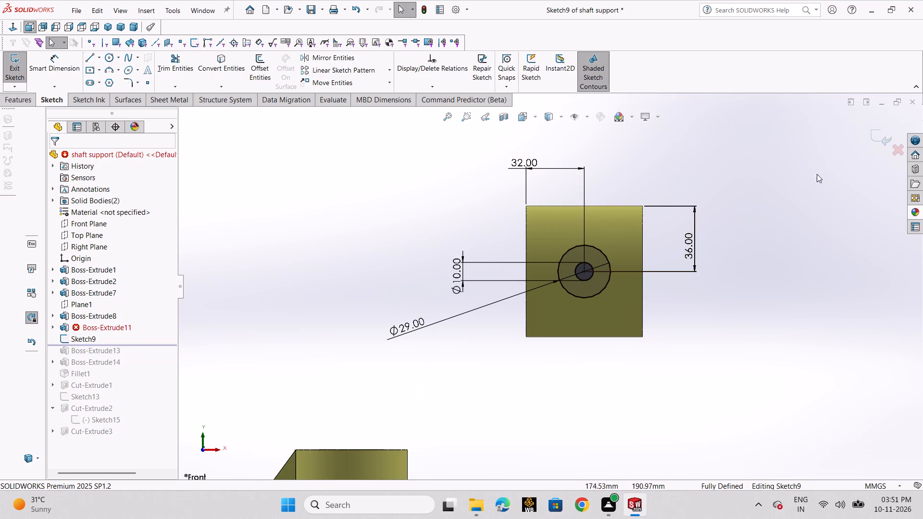
pyautogui.click(878, 137)
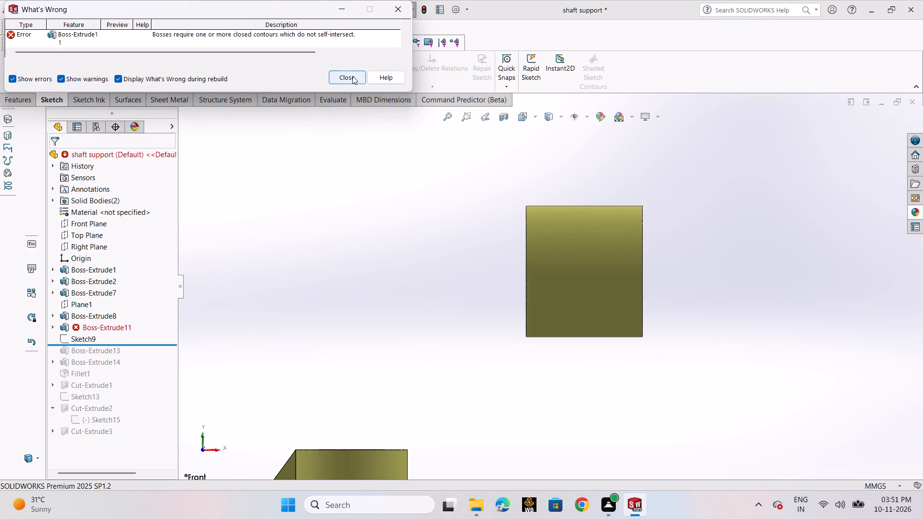
pyautogui.click(352, 76)
# Roll the model forward in the feature tree past Boss-Extrude13, Boss-Extrude14 and Fillet1 to just after Cut-Extrude1.
pyautogui.scroll(1, 389, 222)
pyautogui.scroll(2, 440, 242)
pyautogui.moveTo(448, 253); pyautogui.dragTo(423, 282, button='middle')
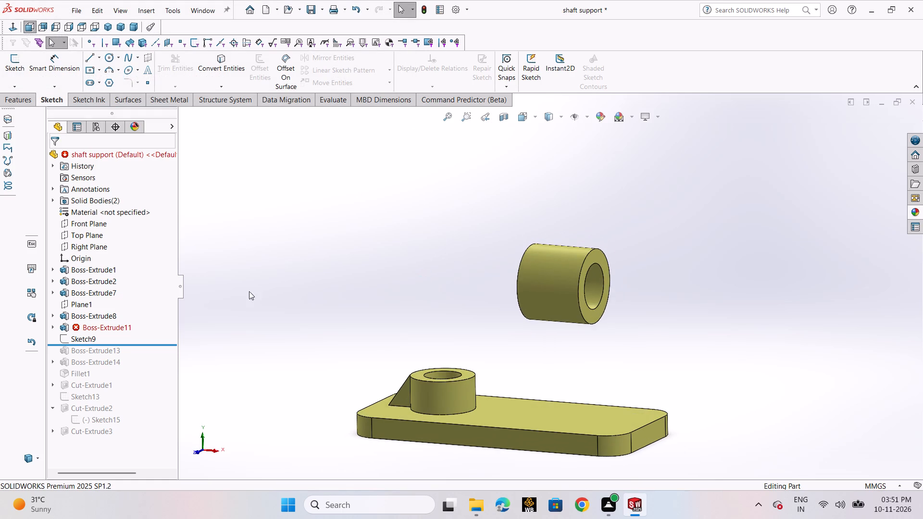
pyautogui.moveTo(142, 344); pyautogui.dragTo(142, 351)
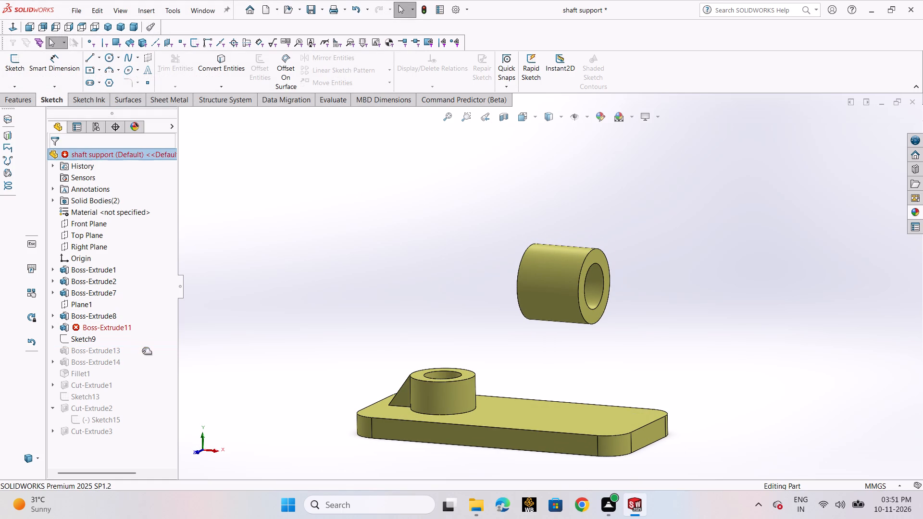
pyautogui.moveTo(142, 351); pyautogui.dragTo(143, 357)
pyautogui.moveTo(145, 357); pyautogui.dragTo(145, 371)
pyautogui.moveTo(147, 370); pyautogui.dragTo(147, 383)
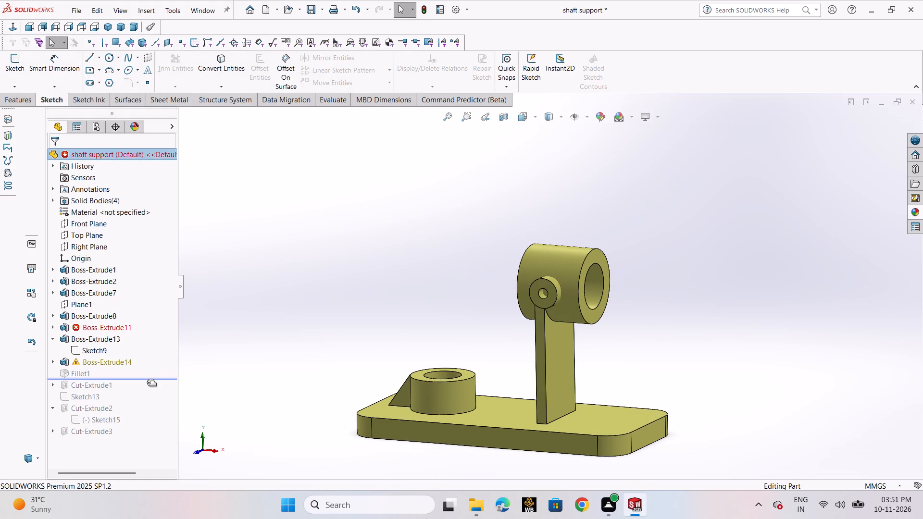
pyautogui.moveTo(147, 383); pyautogui.dragTo(147, 385)
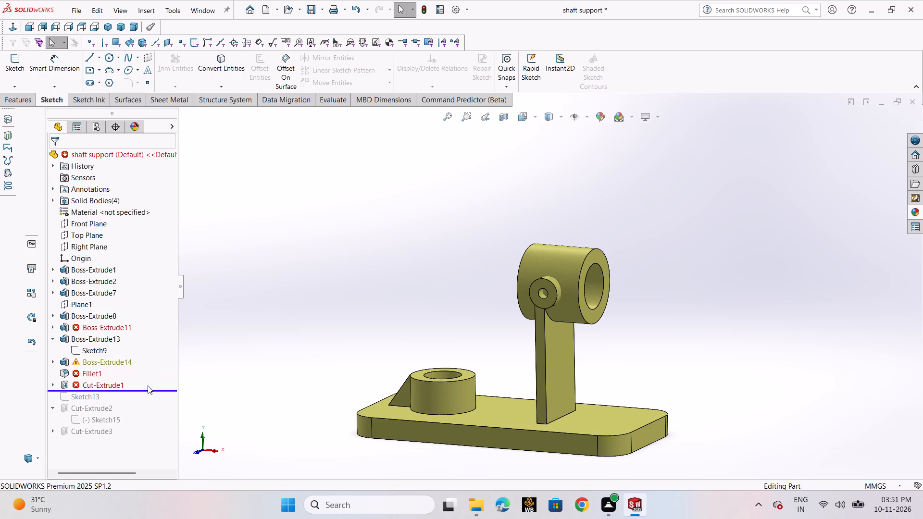
# Open Sketch10, the upright's profile in Boss-Extrude14, to examine its shape and relations against the elevated cylinder, and exit the sketch.
pyautogui.click(90, 370)
pyautogui.click(80, 364)
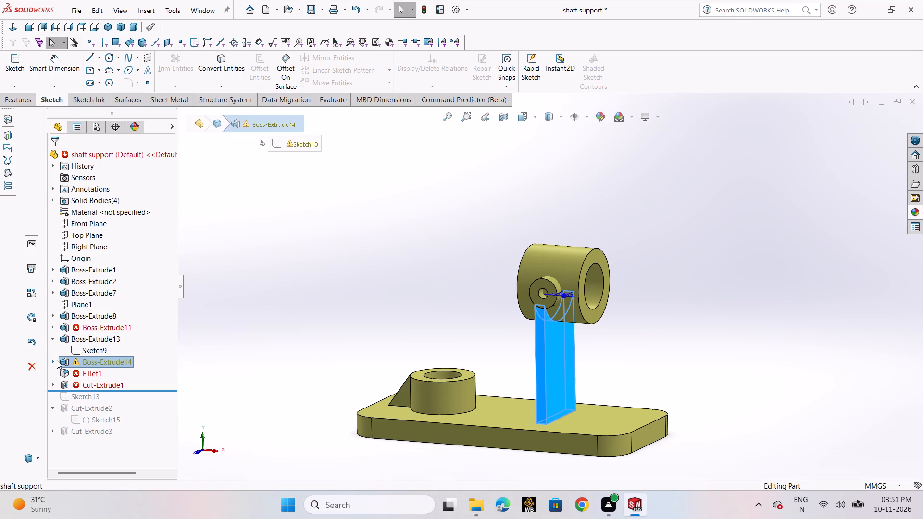
pyautogui.click(56, 360)
pyautogui.click(92, 371)
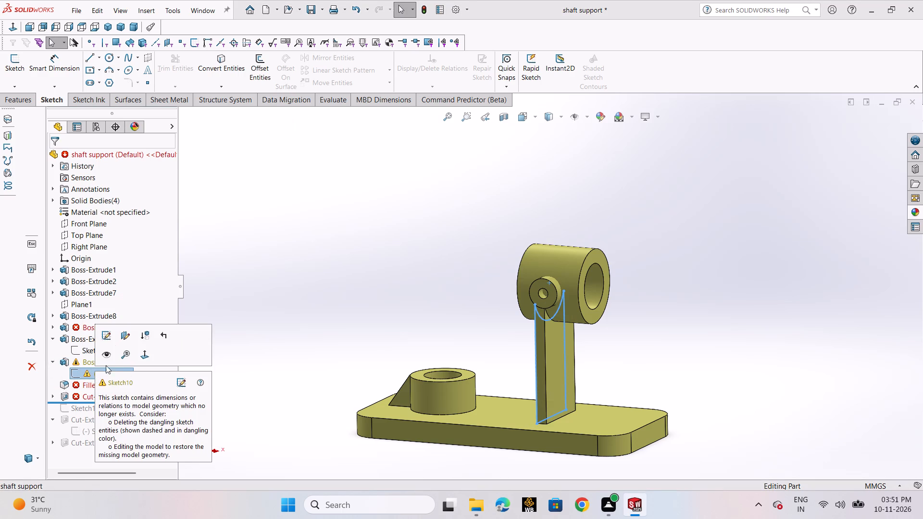
pyautogui.click(110, 342)
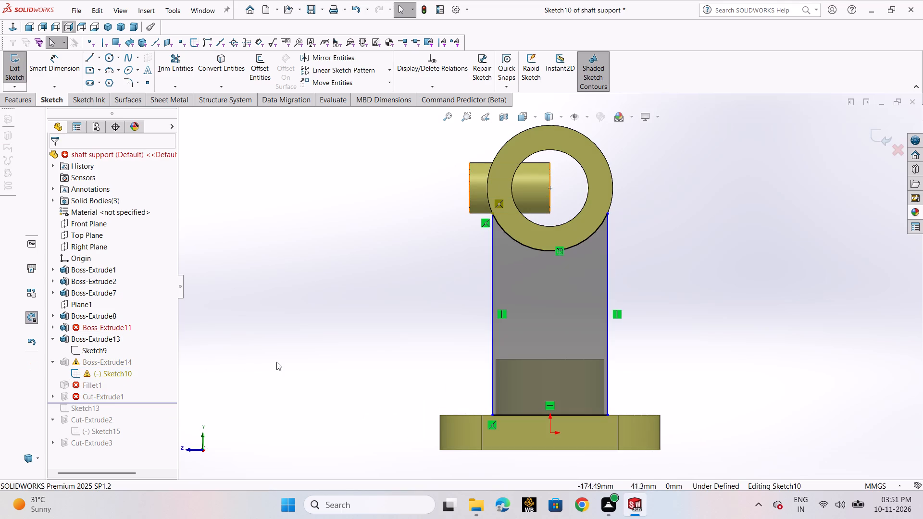
pyautogui.scroll(2, 643, 336)
pyautogui.moveTo(648, 337); pyautogui.dragTo(714, 357, button='middle')
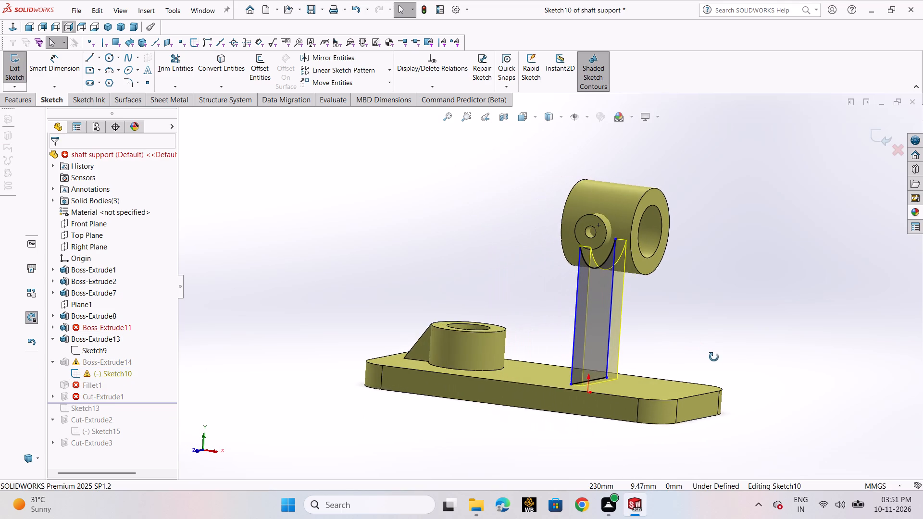
pyautogui.moveTo(714, 357); pyautogui.dragTo(726, 365, button='middle')
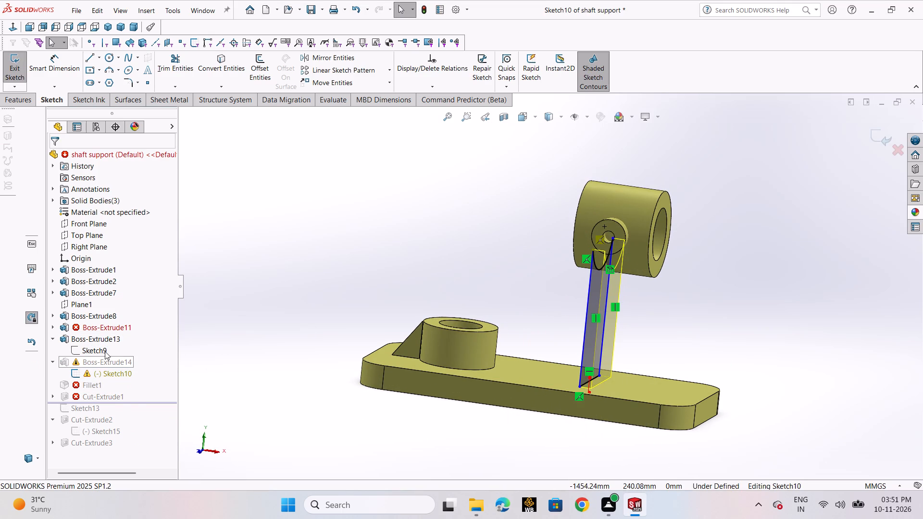
pyautogui.click(321, 304)
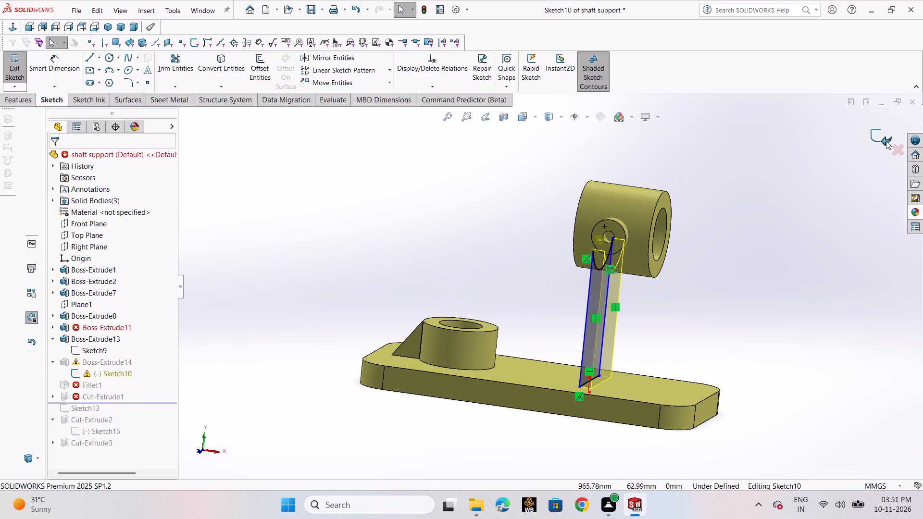
pyautogui.click(886, 141)
pyautogui.click(350, 138)
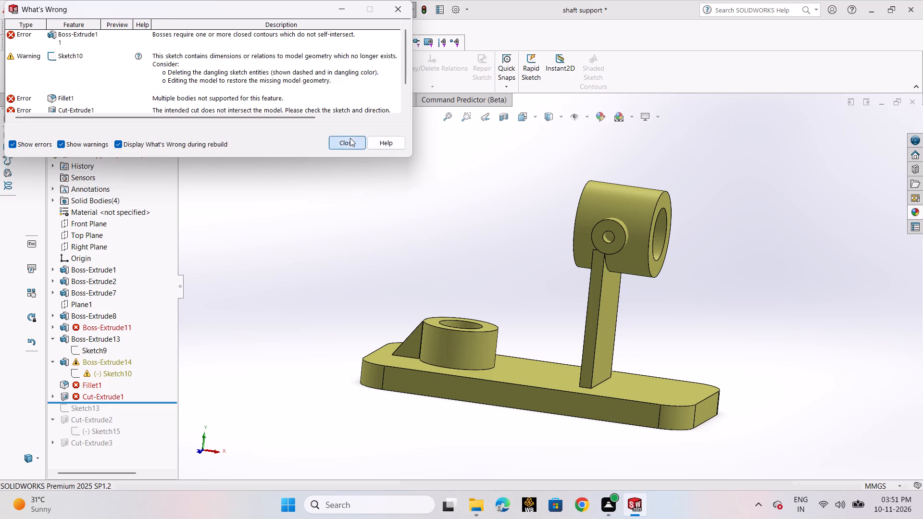
# Roll the model forward in the feature tree past Sketch13 and Cut-Extrude2 to just after Cut-Extrude3.
pyautogui.moveTo(135, 402); pyautogui.dragTo(135, 410)
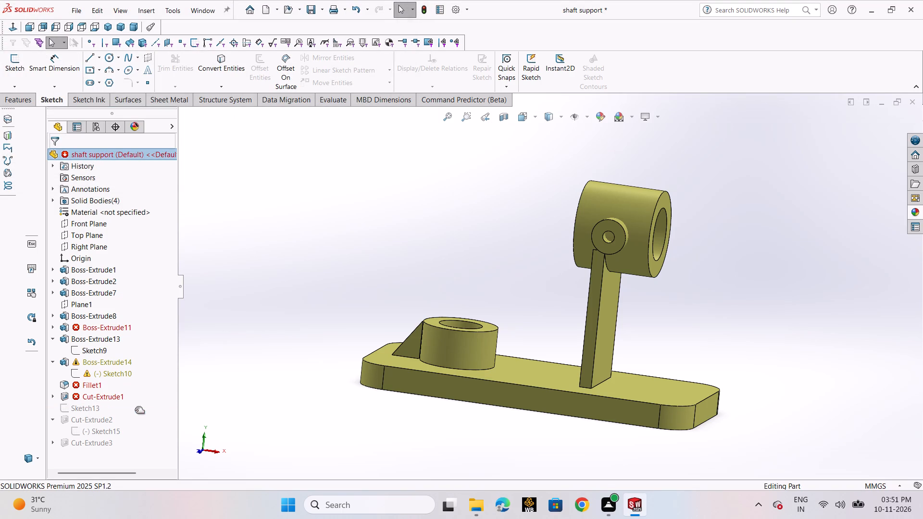
pyautogui.moveTo(135, 410); pyautogui.dragTo(137, 448)
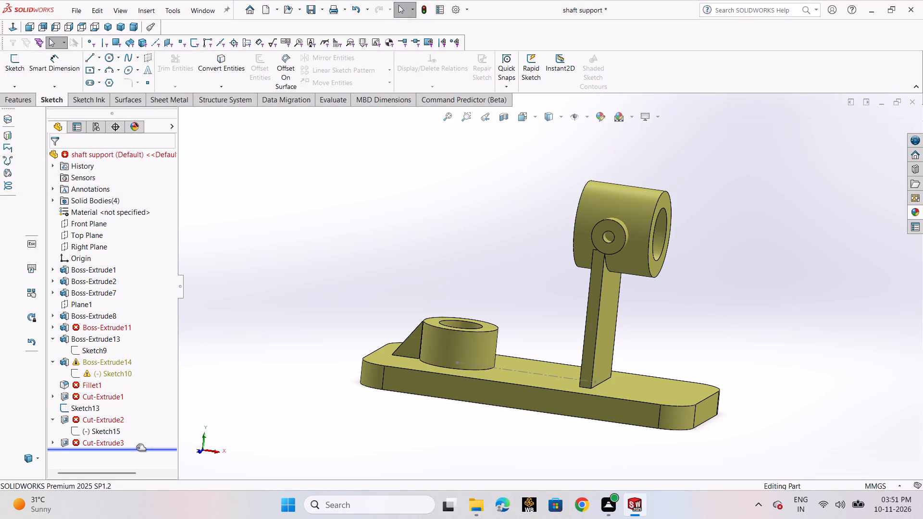
# Check the flagged features and their sketches in the tree, from Cut-Extrude2 back through Boss-Extrude14 to Sketch9.
pyautogui.click(99, 415)
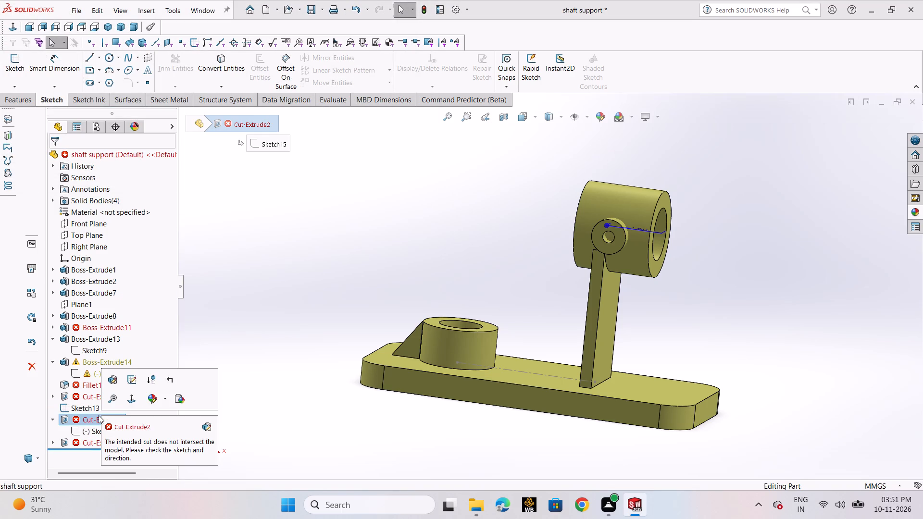
pyautogui.click(71, 395)
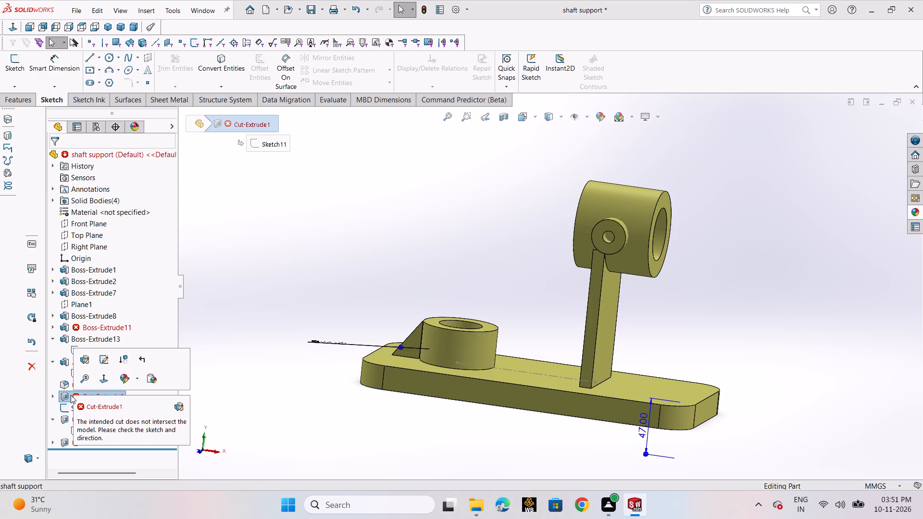
pyautogui.click(67, 383)
pyautogui.click(63, 363)
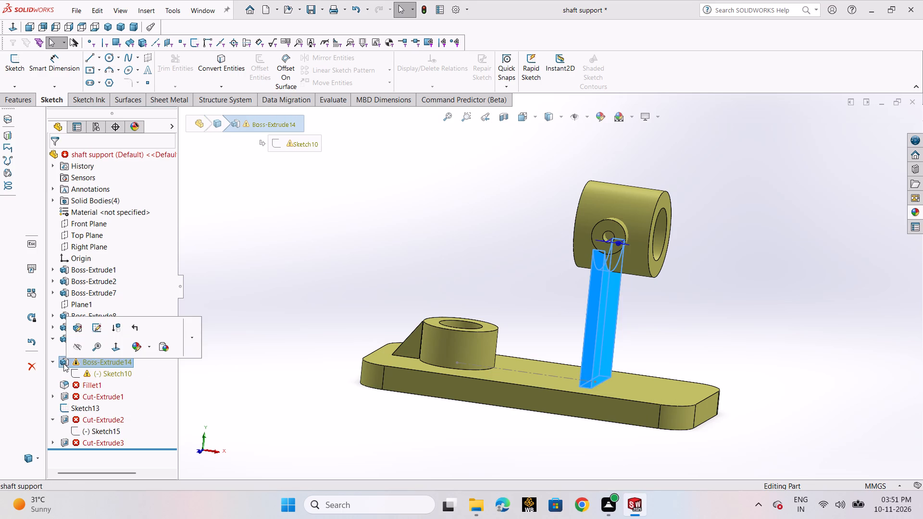
pyautogui.click(104, 372)
pyautogui.click(95, 351)
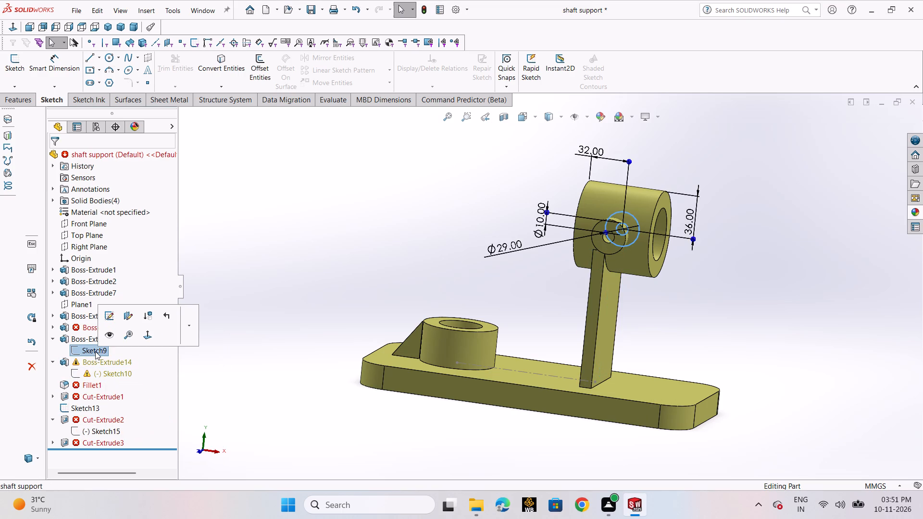
# Open Sketch7 of Boss-Extrude11 and move the stretched profile's far lower corner up to the base plate's bottom edge.
pyautogui.click(80, 330)
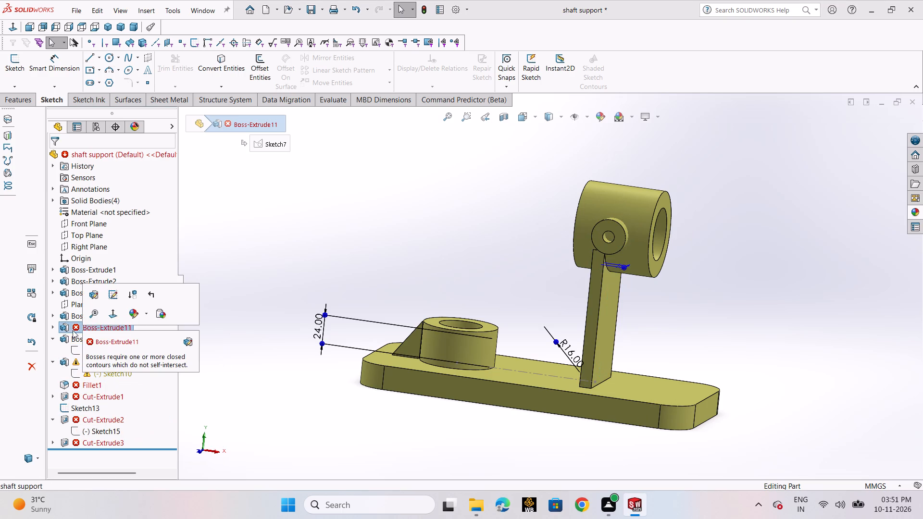
pyautogui.click(52, 324)
pyautogui.click(93, 340)
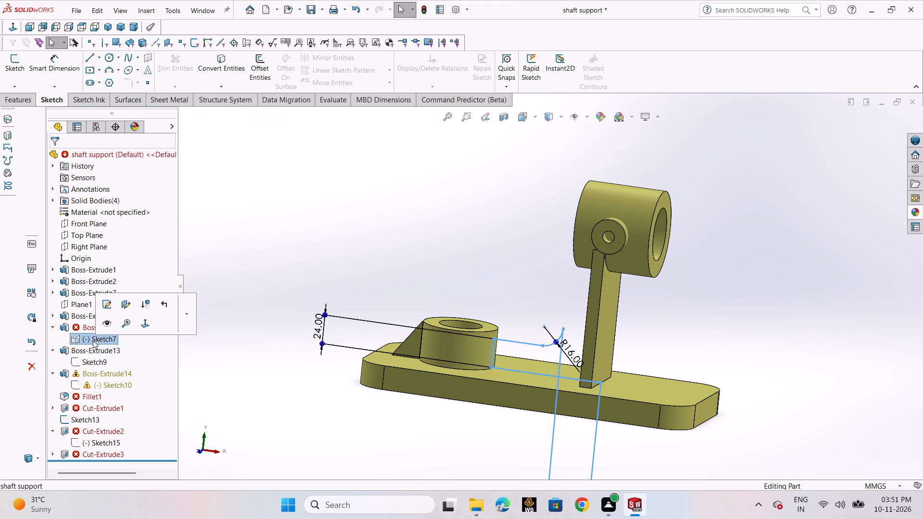
pyautogui.click(111, 308)
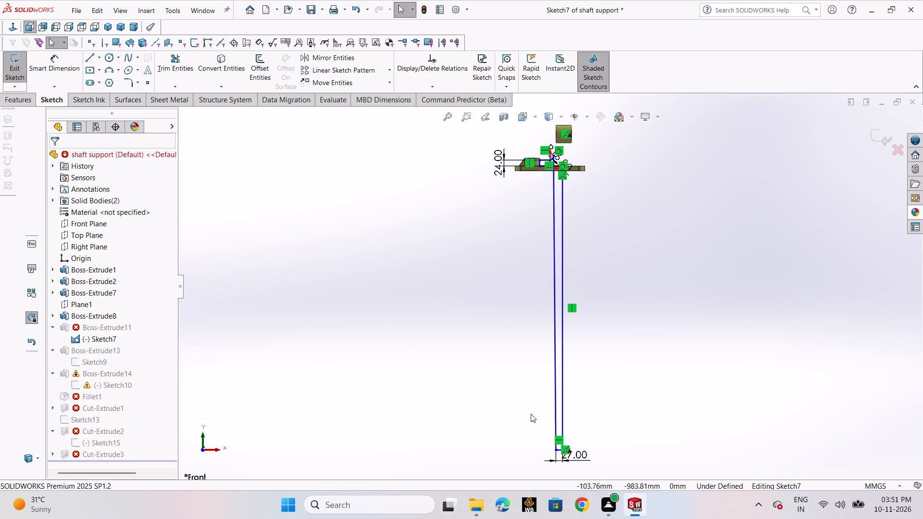
pyautogui.moveTo(554, 449); pyautogui.dragTo(555, 174)
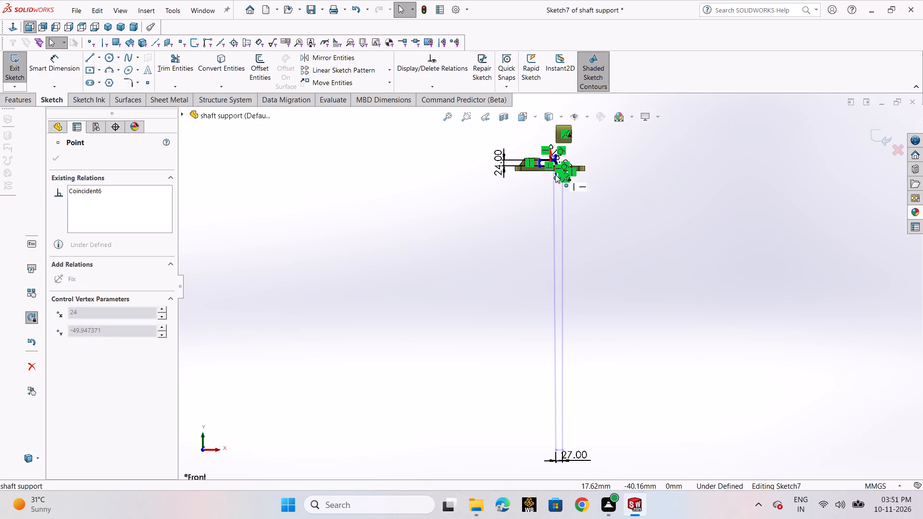
pyautogui.moveTo(555, 174); pyautogui.dragTo(556, 171)
pyautogui.scroll(3, 554, 173)
pyautogui.scroll(-4, 563, 199)
pyautogui.scroll(-9, 544, 258)
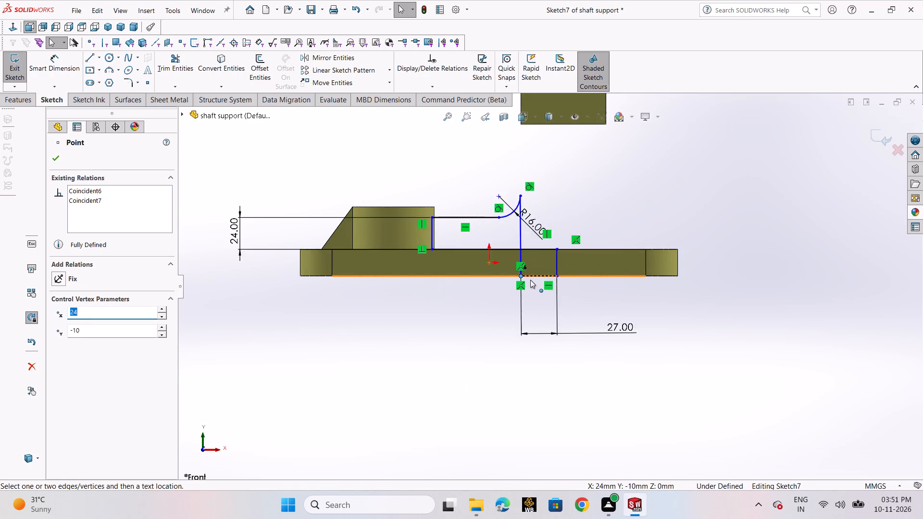
# Delete the coincident relation that ties the profile's lower corner to the base plate's bottom edge.
pyautogui.moveTo(516, 276); pyautogui.dragTo(516, 178)
pyautogui.scroll(-4, 556, 296)
pyautogui.click(477, 264)
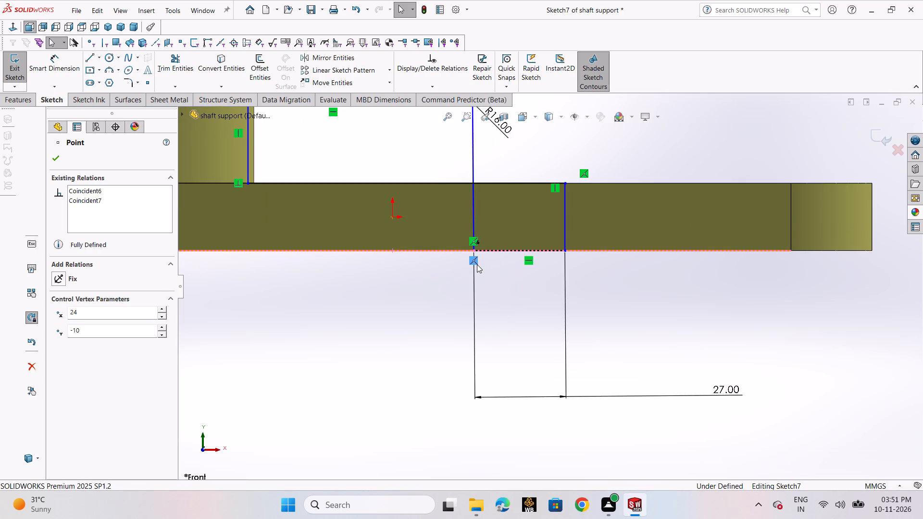
pyautogui.press('BackSpace')
pyautogui.press('Delete')
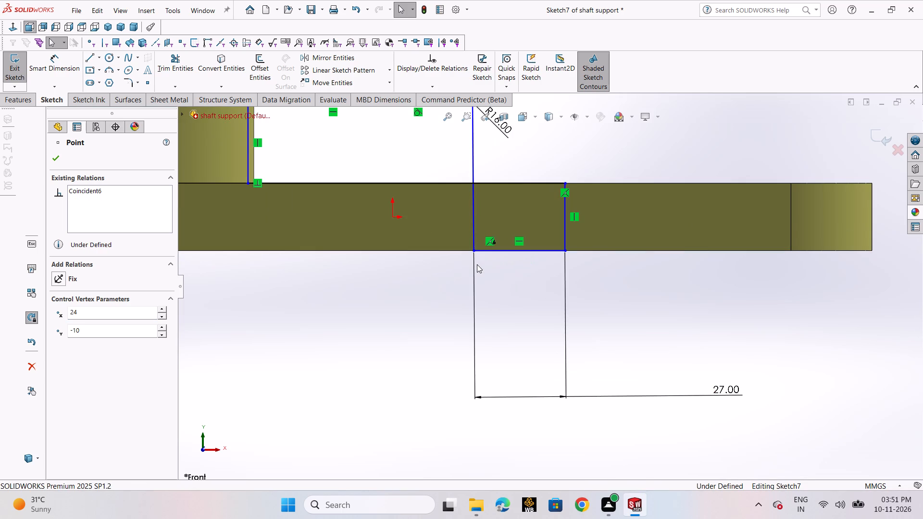
# Move the profile's 27 mm horizontal line up from the base plate's bottom edge to just above its top face.
pyautogui.moveTo(482, 253); pyautogui.dragTo(483, 148)
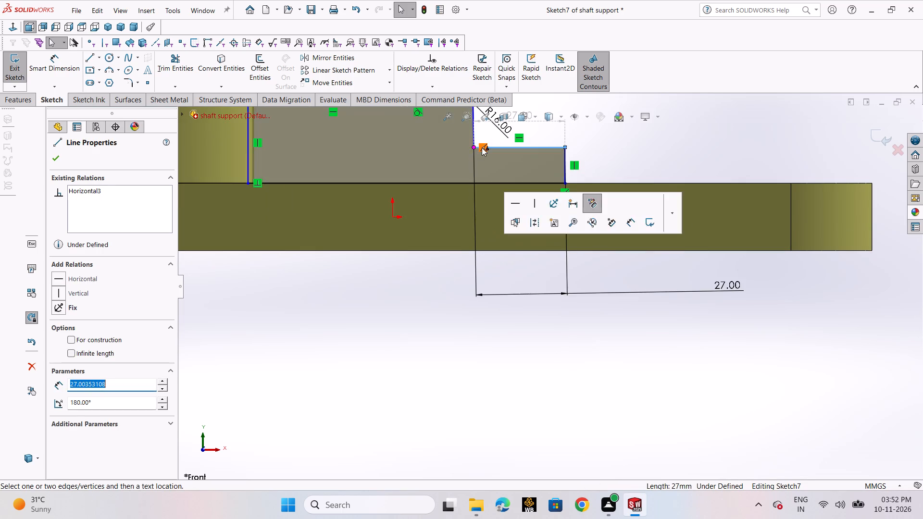
pyautogui.scroll(3, 482, 148)
pyautogui.scroll(2, 531, 219)
pyautogui.scroll(-4, 536, 224)
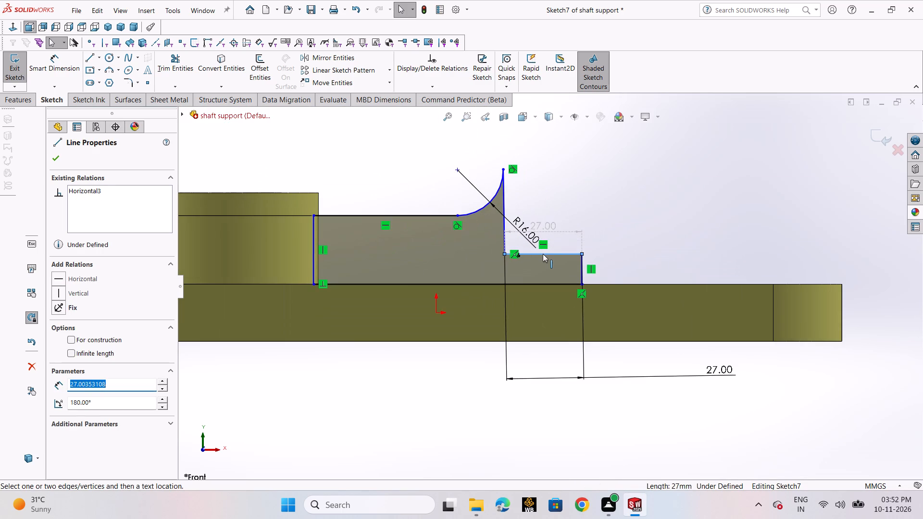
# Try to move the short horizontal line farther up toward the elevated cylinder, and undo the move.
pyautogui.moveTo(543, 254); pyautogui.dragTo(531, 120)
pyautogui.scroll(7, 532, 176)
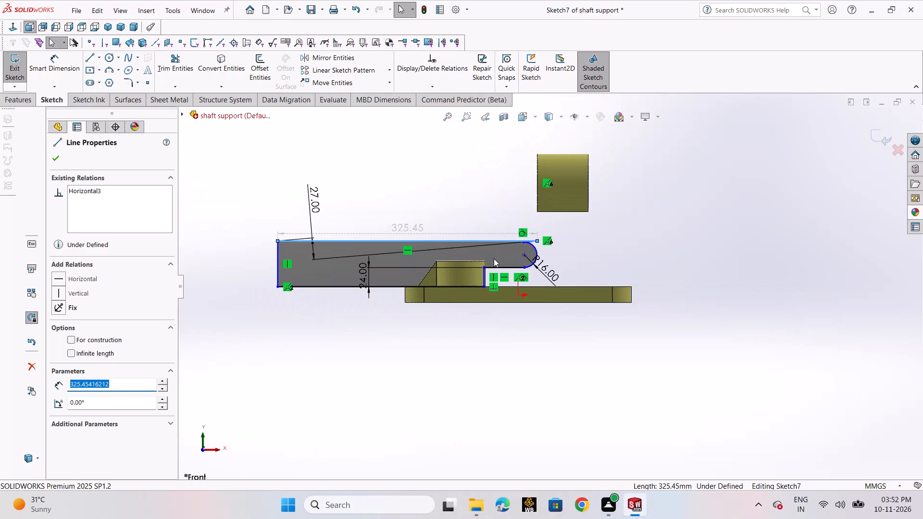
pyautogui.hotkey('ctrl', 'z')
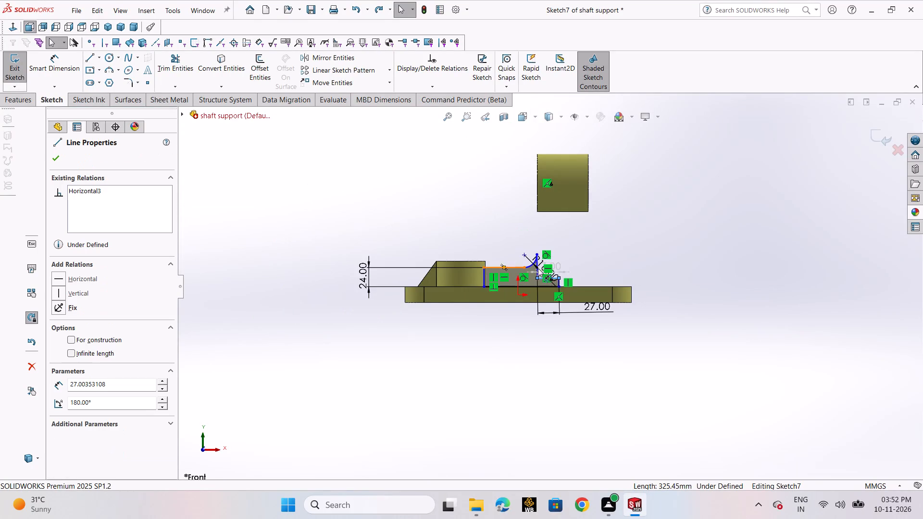
# Raise the profile's short horizontal line in stages to just below the elevated cylinder, repositioning the R16 arc's upper end along the way.
pyautogui.scroll(-4, 541, 267)
pyautogui.moveTo(572, 296); pyautogui.dragTo(572, 295)
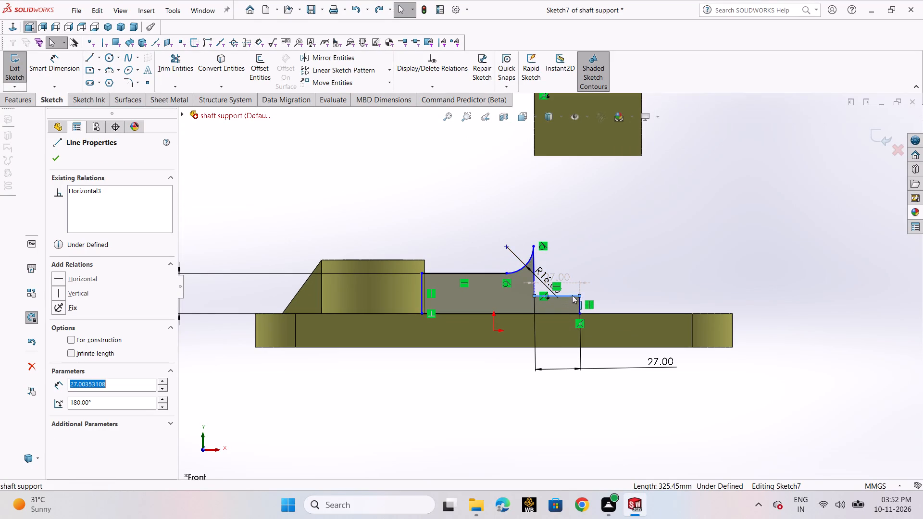
pyautogui.moveTo(572, 295); pyautogui.dragTo(570, 237)
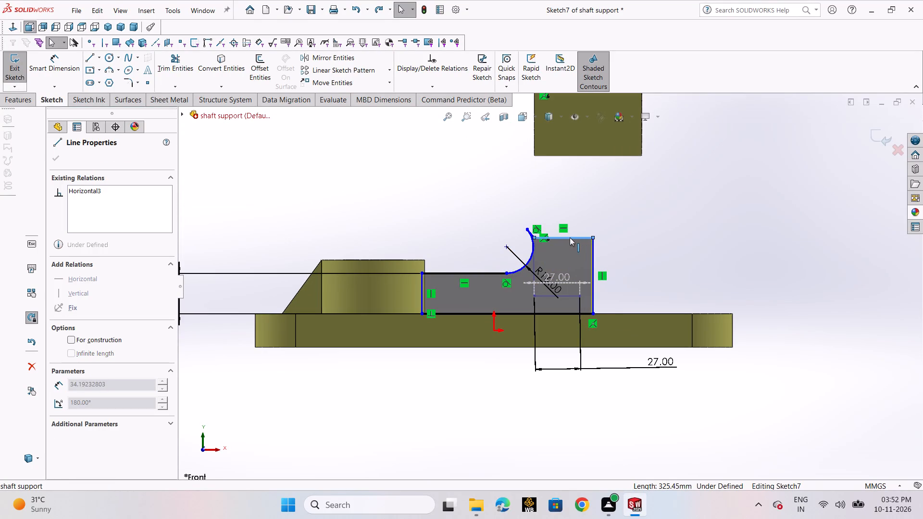
pyautogui.moveTo(570, 237); pyautogui.dragTo(570, 233)
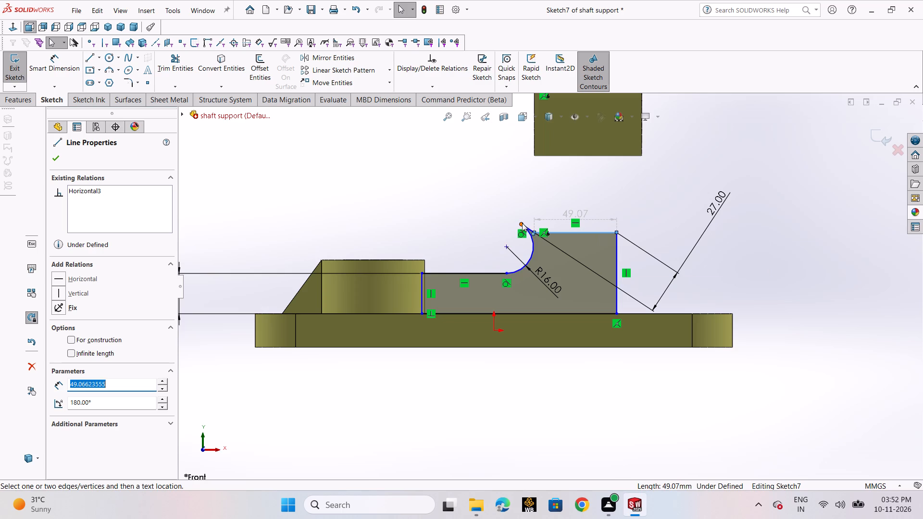
pyautogui.moveTo(522, 223); pyautogui.dragTo(533, 235)
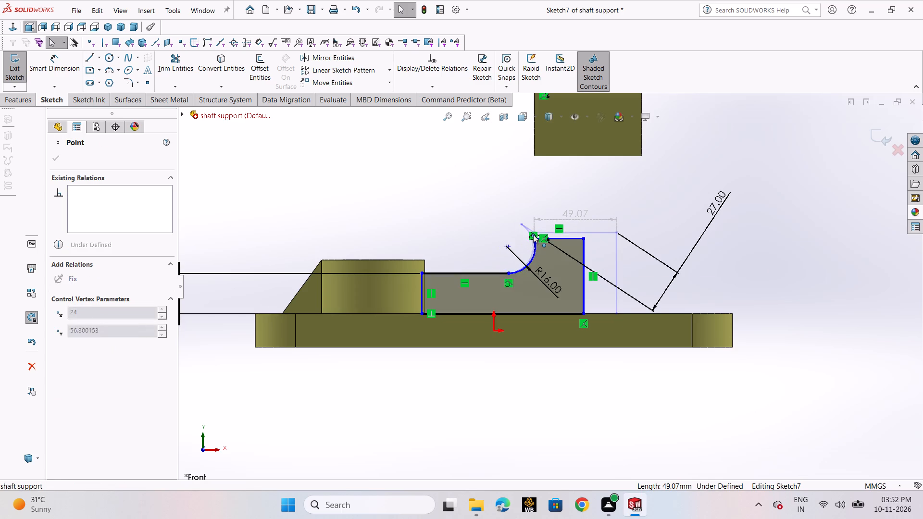
pyautogui.moveTo(533, 235); pyautogui.dragTo(533, 227)
pyautogui.moveTo(568, 229); pyautogui.dragTo(571, 222)
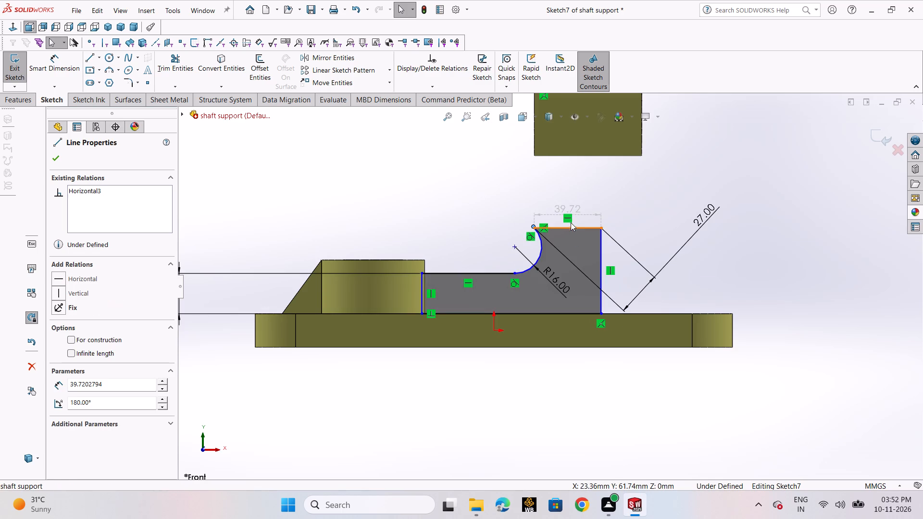
pyautogui.moveTo(571, 222); pyautogui.dragTo(571, 220)
pyautogui.moveTo(570, 227); pyautogui.dragTo(569, 207)
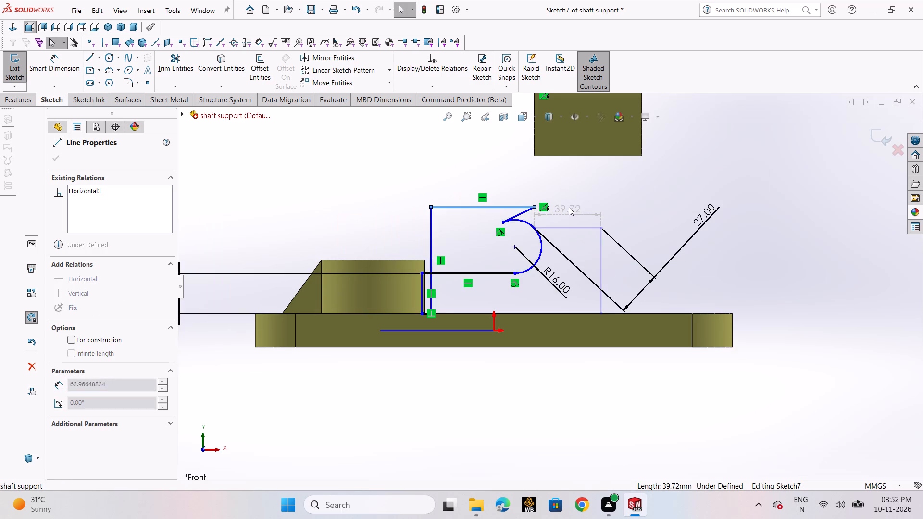
pyautogui.moveTo(569, 207); pyautogui.dragTo(568, 173)
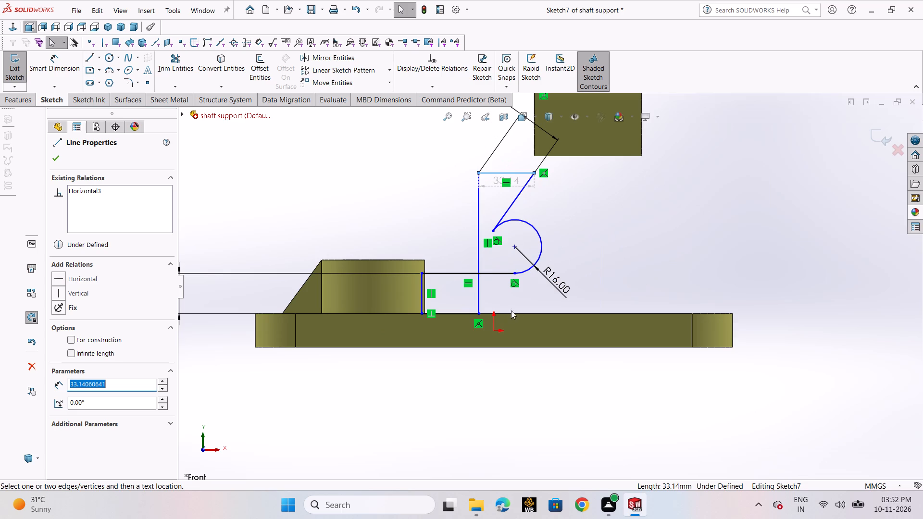
# Move the profile's long vertical line and its lower corner outward along the base plate, to about 51 mm from the origin, forming an L-shaped profile.
pyautogui.moveTo(478, 297); pyautogui.dragTo(538, 288)
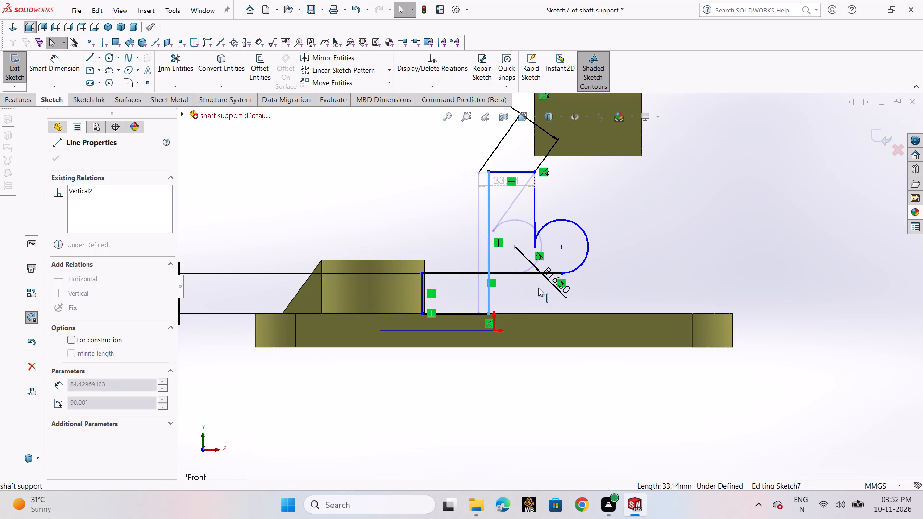
pyautogui.moveTo(538, 288); pyautogui.dragTo(542, 288)
pyautogui.moveTo(489, 314); pyautogui.dragTo(464, 309)
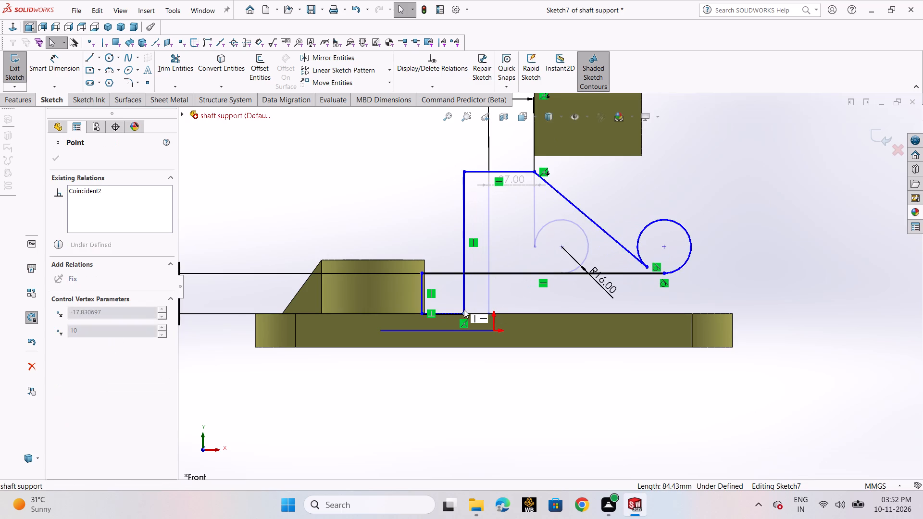
pyautogui.moveTo(464, 309); pyautogui.dragTo(584, 293)
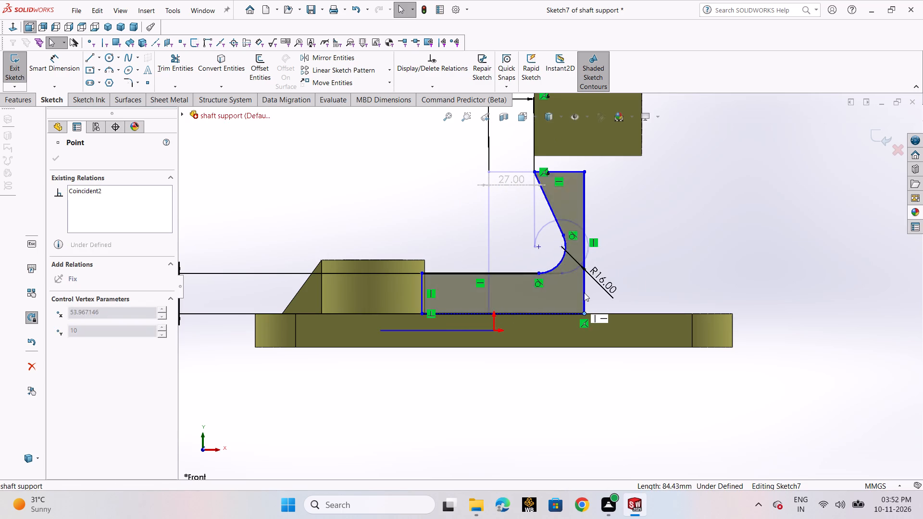
pyautogui.moveTo(584, 293); pyautogui.dragTo(567, 302)
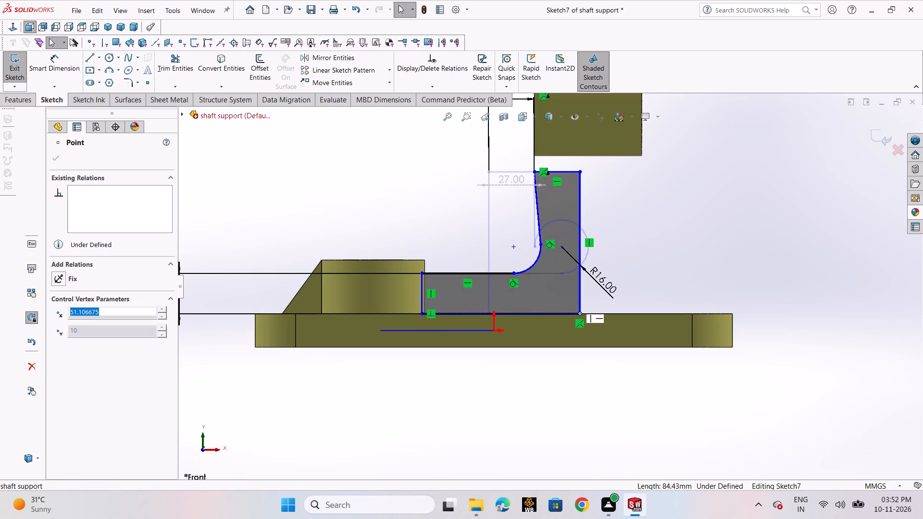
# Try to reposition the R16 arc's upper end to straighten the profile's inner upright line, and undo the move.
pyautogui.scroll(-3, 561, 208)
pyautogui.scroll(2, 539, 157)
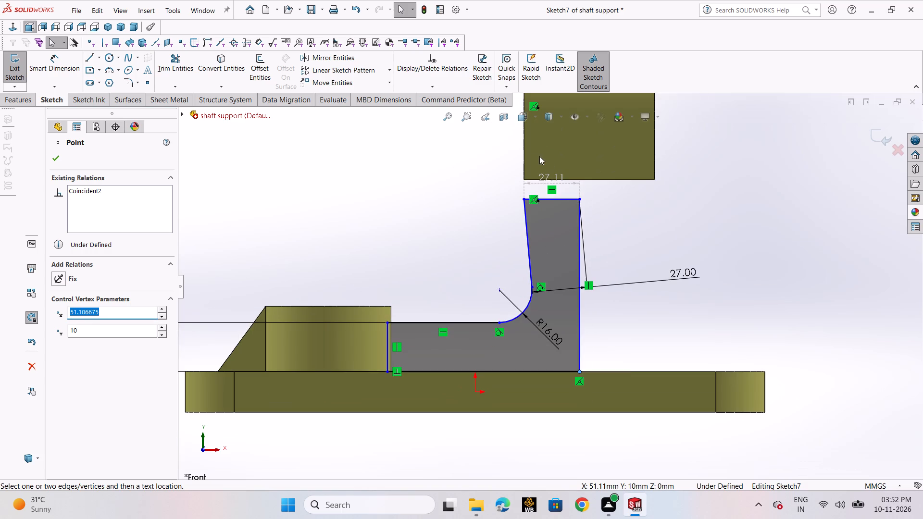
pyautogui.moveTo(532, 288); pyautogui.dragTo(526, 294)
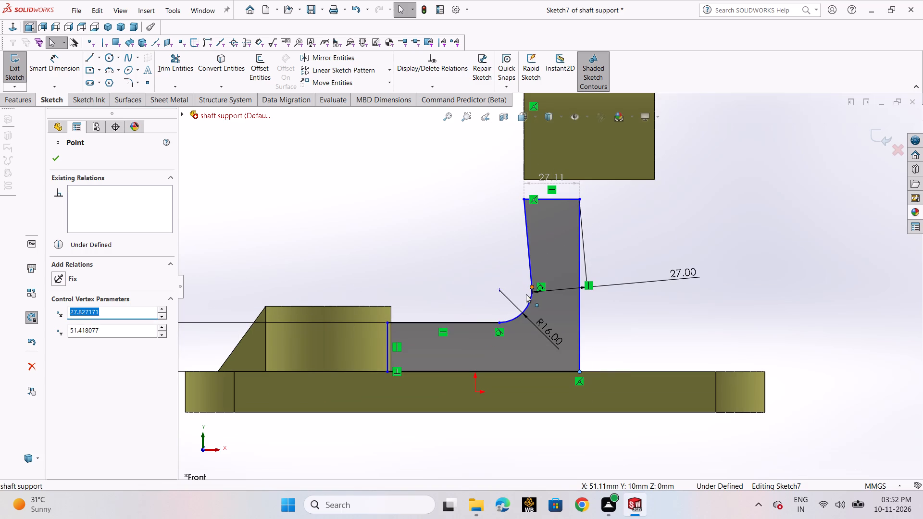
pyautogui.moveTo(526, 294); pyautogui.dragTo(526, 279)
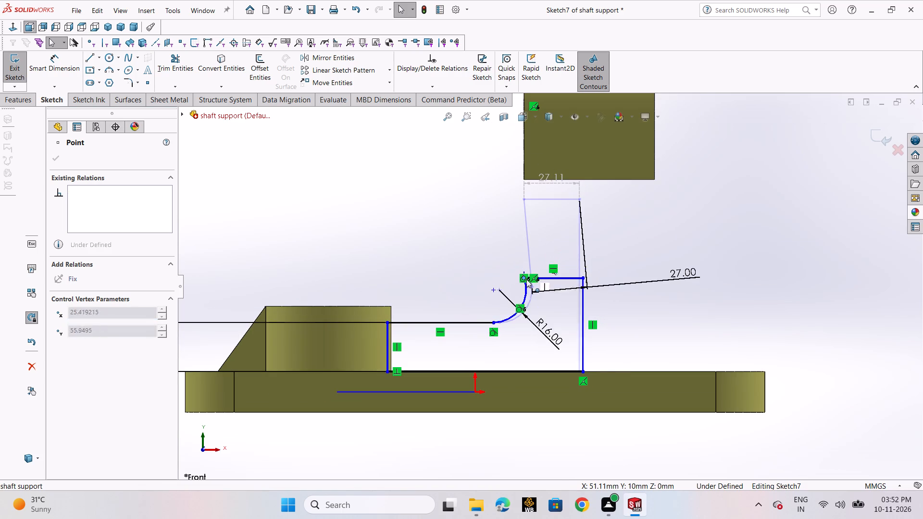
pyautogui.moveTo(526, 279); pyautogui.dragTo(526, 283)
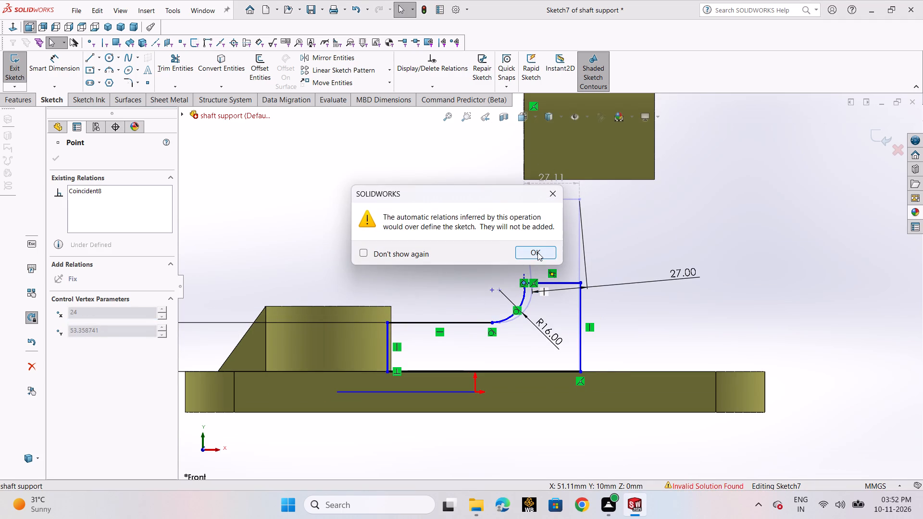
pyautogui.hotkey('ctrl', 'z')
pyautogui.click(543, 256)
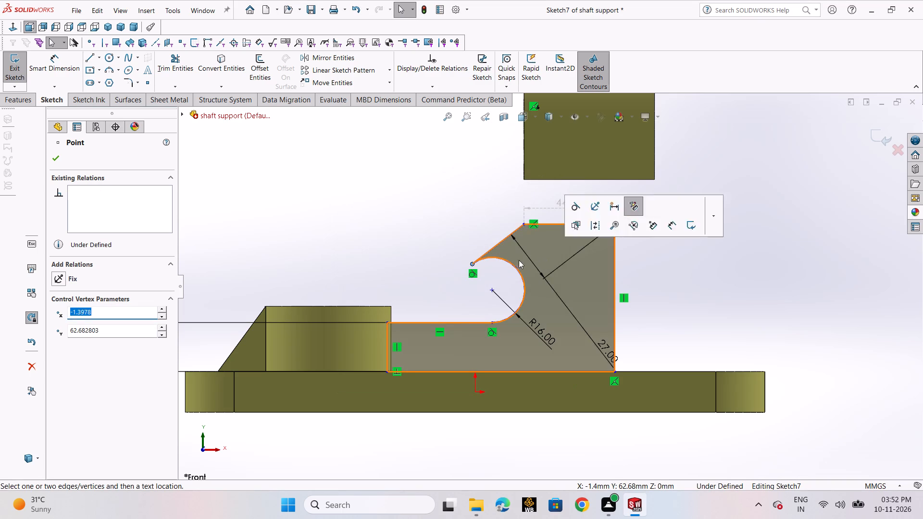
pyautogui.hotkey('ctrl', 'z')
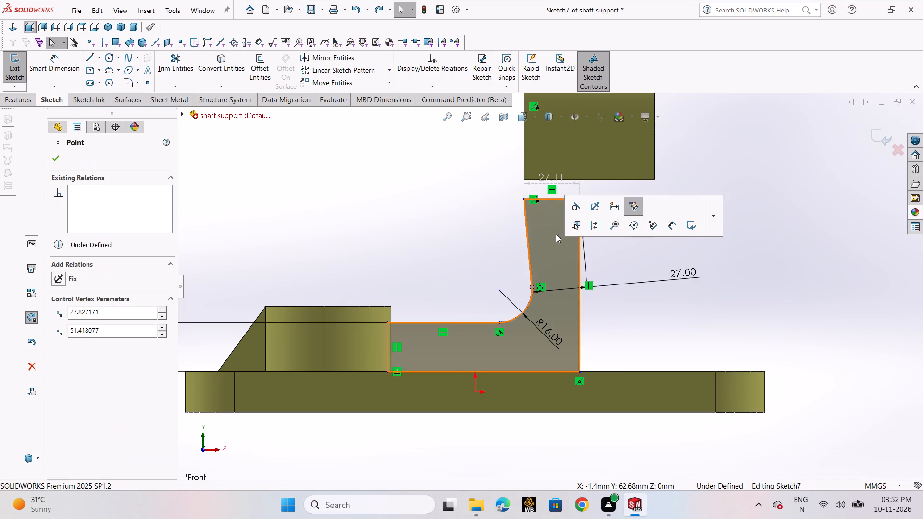
# Raise the profile's short horizontal line until it sits just above the elevated cylinder's bottom edge, overlapping the cylinder.
pyautogui.scroll(-2, 628, 262)
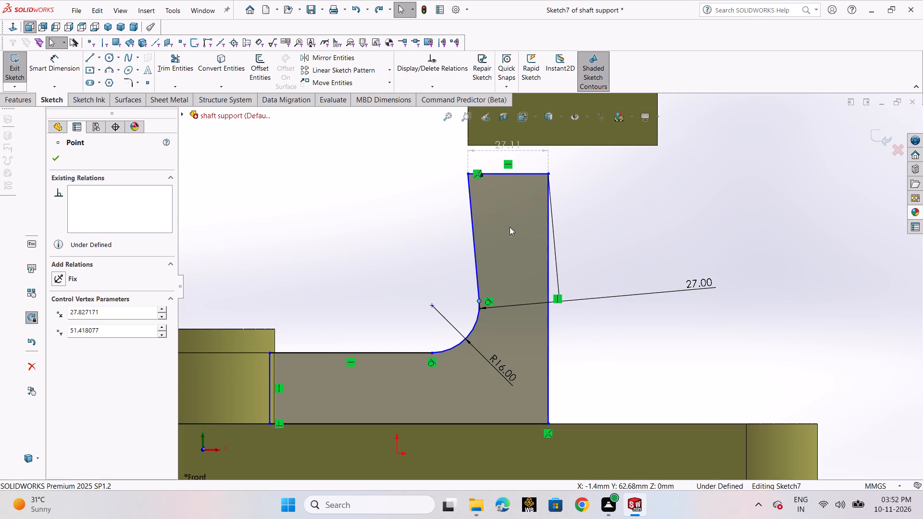
pyautogui.moveTo(468, 174); pyautogui.dragTo(466, 158)
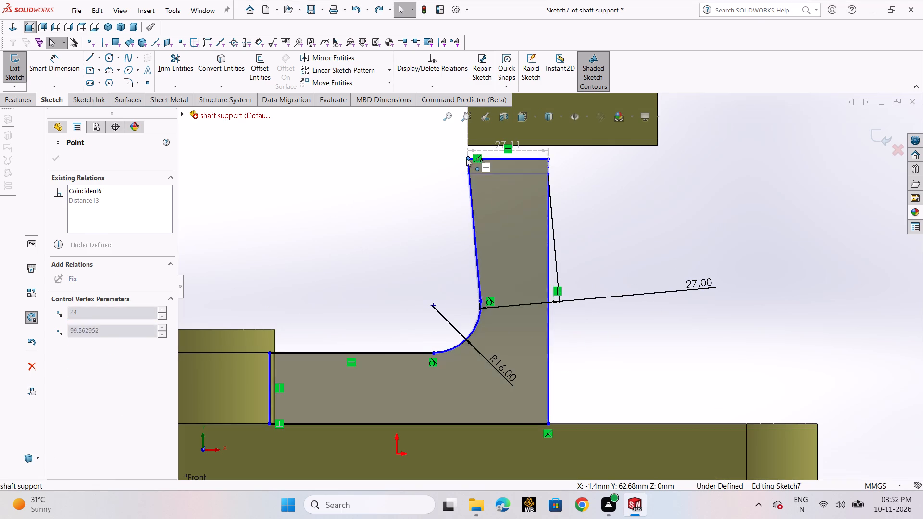
pyautogui.moveTo(466, 158); pyautogui.dragTo(470, 145)
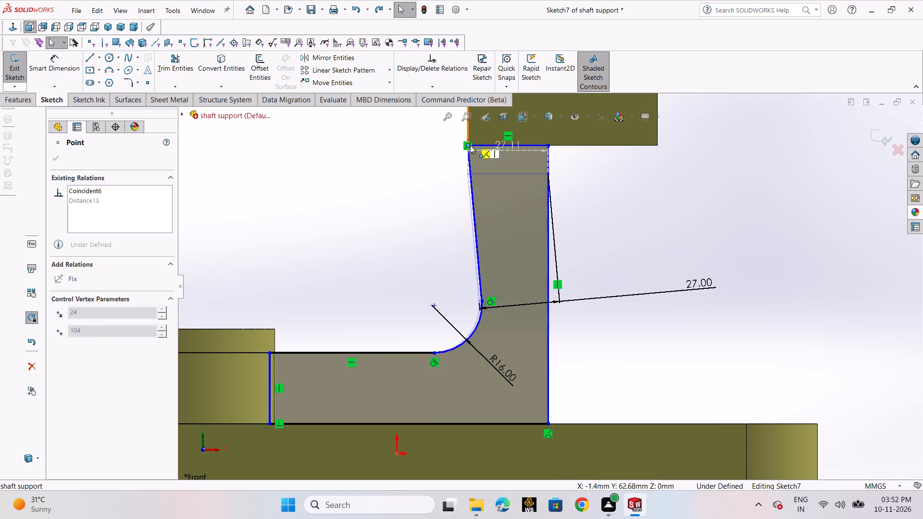
pyautogui.moveTo(470, 145); pyautogui.dragTo(474, 137)
pyautogui.click(611, 224)
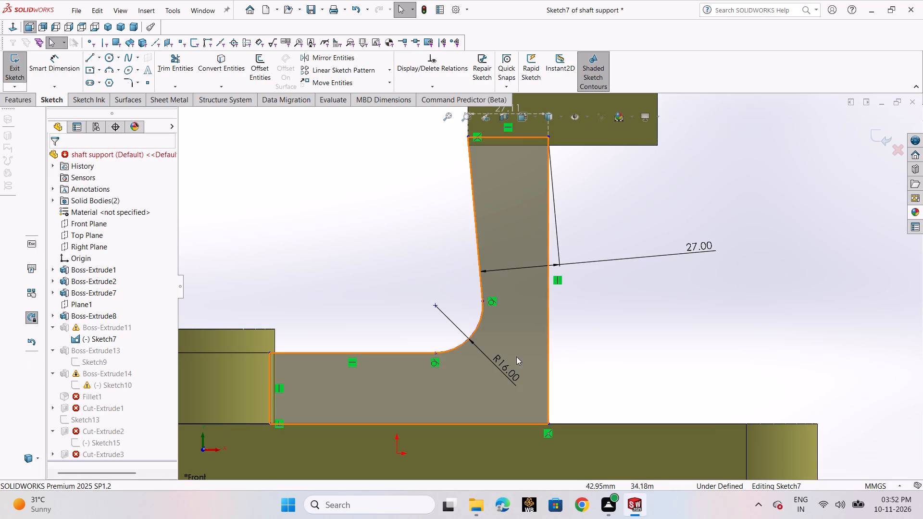
# Move the R16 arc's lower end inward along the profile's horizontal line, to about 10 mm from the origin, bringing the inner upright line close to vertical.
pyautogui.moveTo(435, 351); pyautogui.dragTo(419, 349)
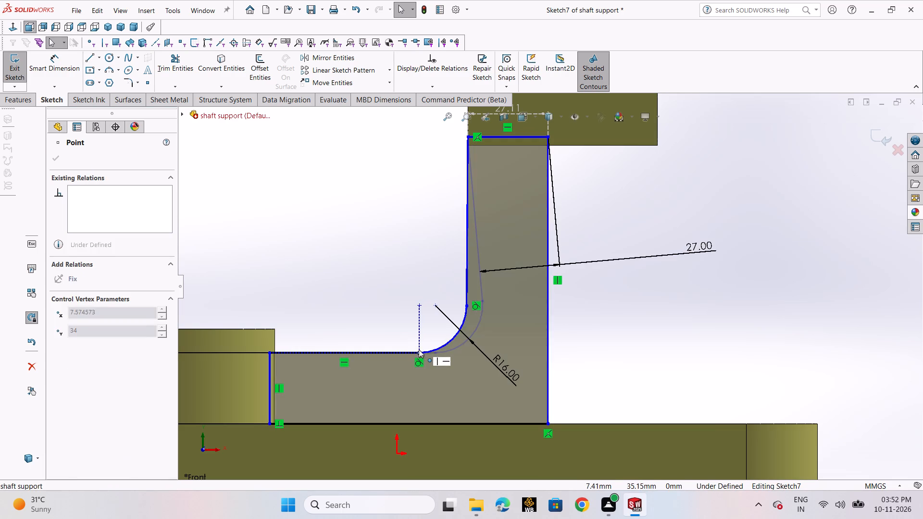
pyautogui.moveTo(419, 349); pyautogui.dragTo(424, 348)
pyautogui.click(639, 360)
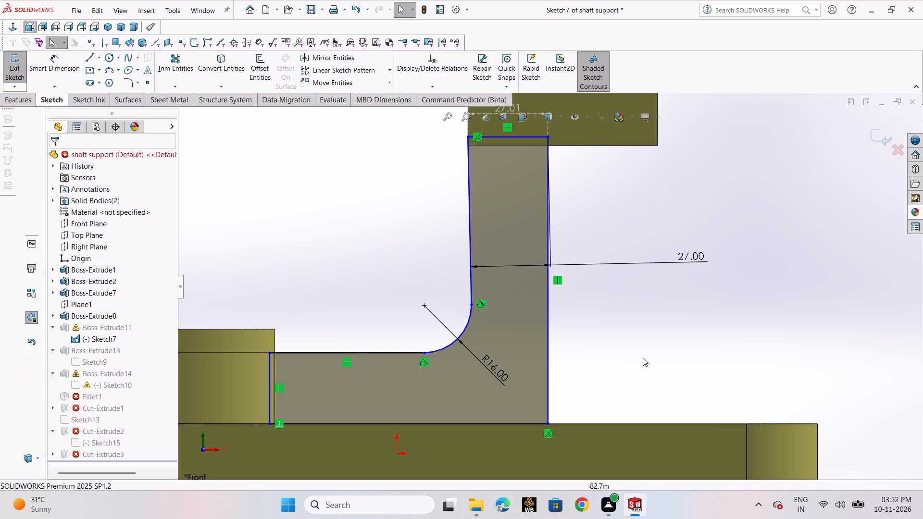
pyautogui.scroll(4, 646, 350)
pyautogui.scroll(-3, 582, 320)
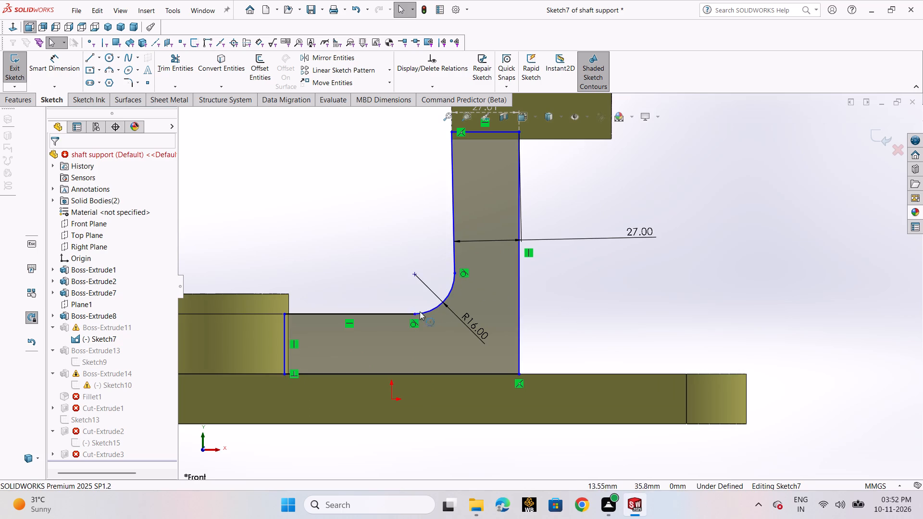
pyautogui.click(415, 314)
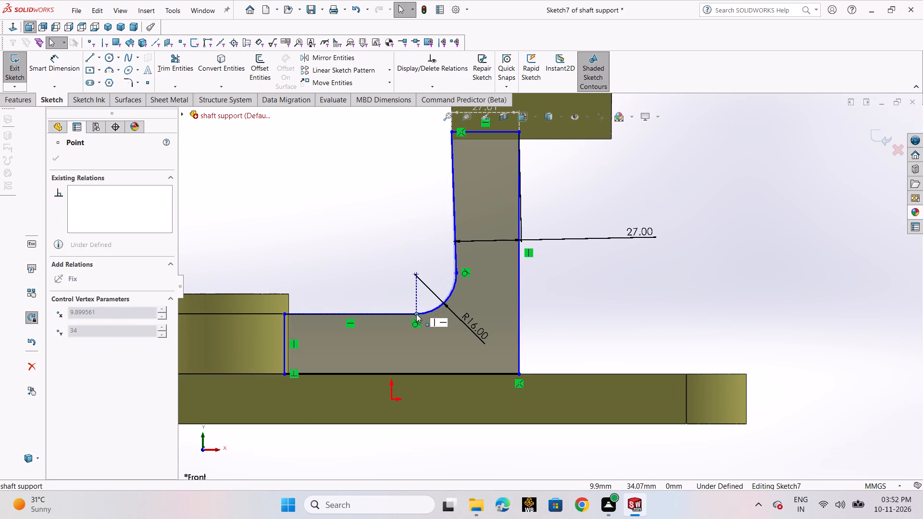
pyautogui.click(614, 323)
# Apply a Vertical relation to the profile's inner upright line and accept 27 mm as the upright's width.
pyautogui.scroll(2, 596, 292)
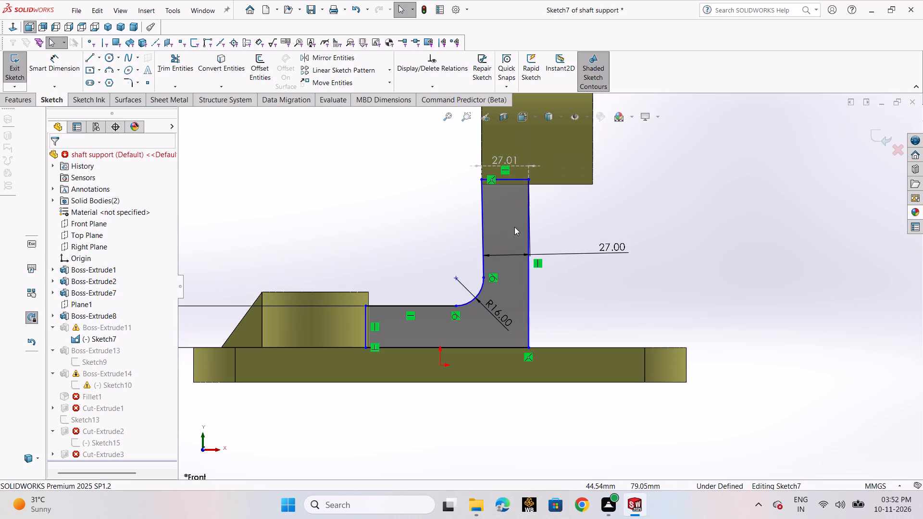
pyautogui.click(482, 215)
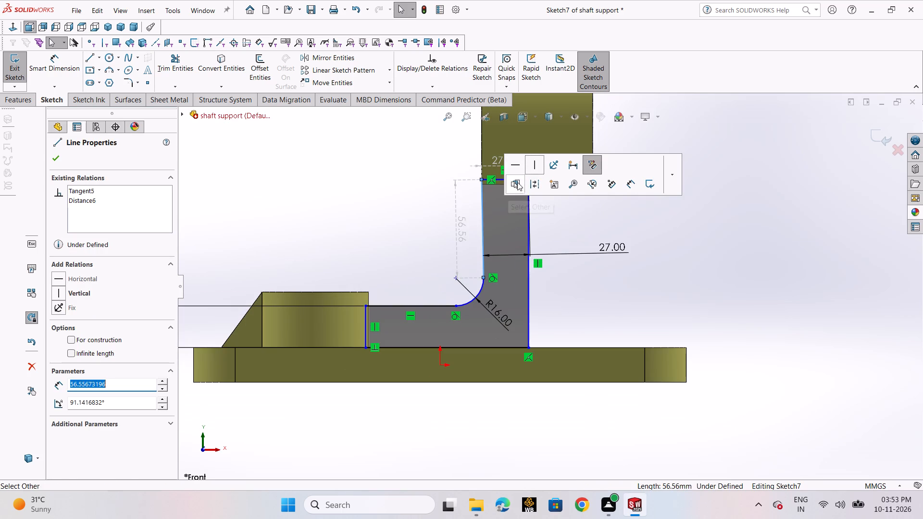
pyautogui.click(531, 167)
pyautogui.click(595, 255)
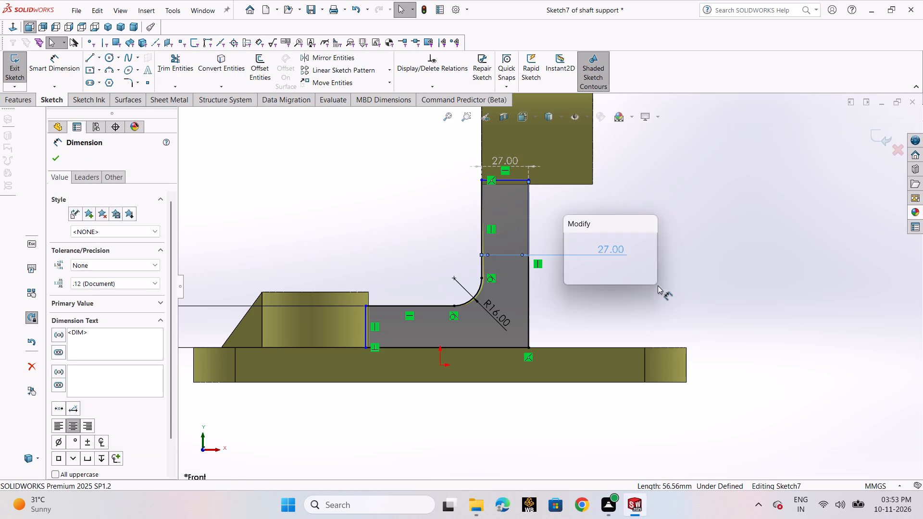
pyautogui.click(569, 240)
# Exit Sketch7 to rebuild the shaft support, and inspect the rebuilt model from several angles.
pyautogui.scroll(-2, 566, 297)
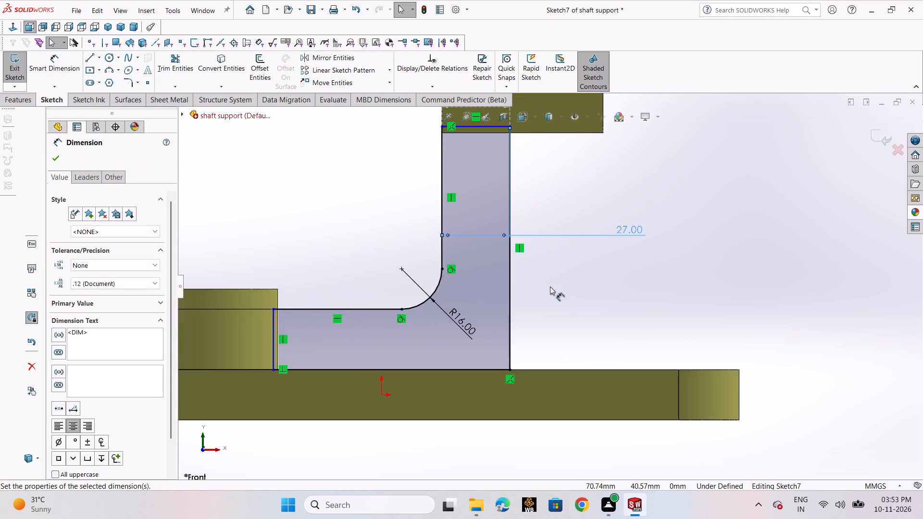
pyautogui.scroll(5, 544, 280)
pyautogui.scroll(2, 541, 238)
pyautogui.scroll(-6, 524, 252)
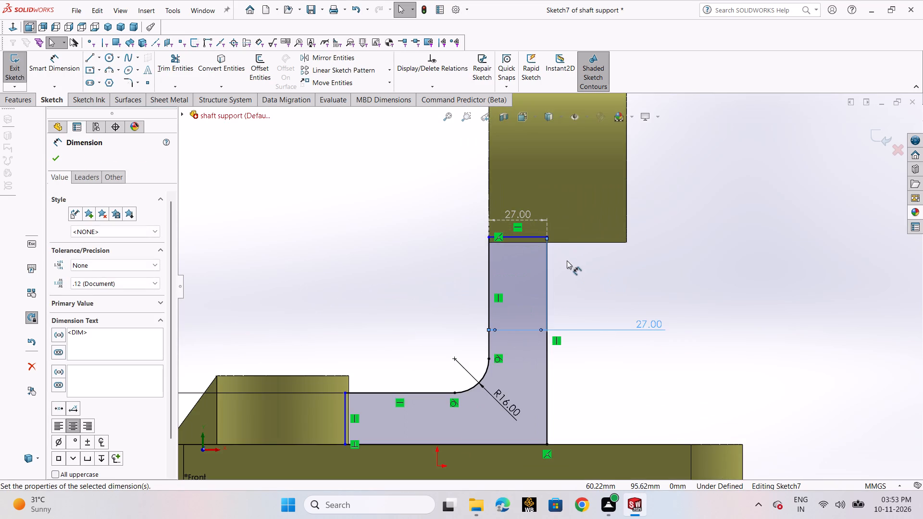
pyautogui.scroll(-3, 567, 260)
pyautogui.click(879, 135)
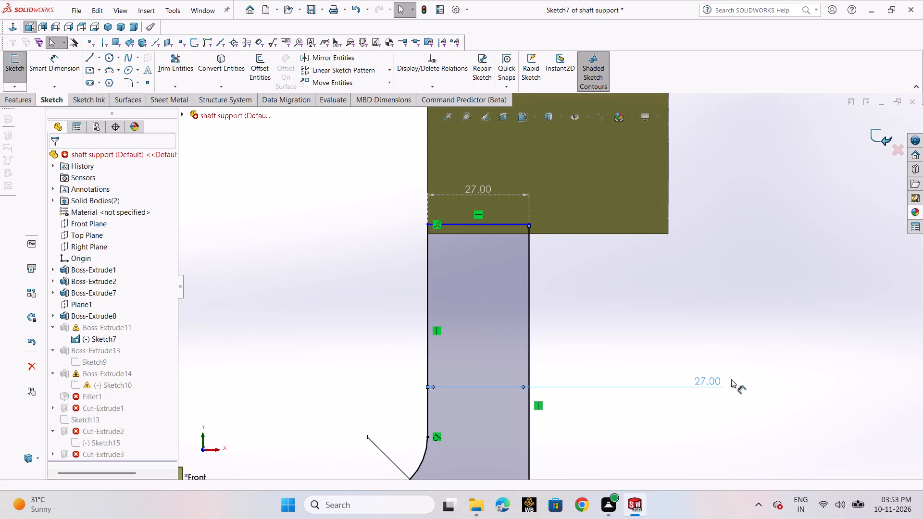
pyautogui.scroll(5, 672, 385)
pyautogui.moveTo(672, 368); pyautogui.dragTo(688, 397, button='middle')
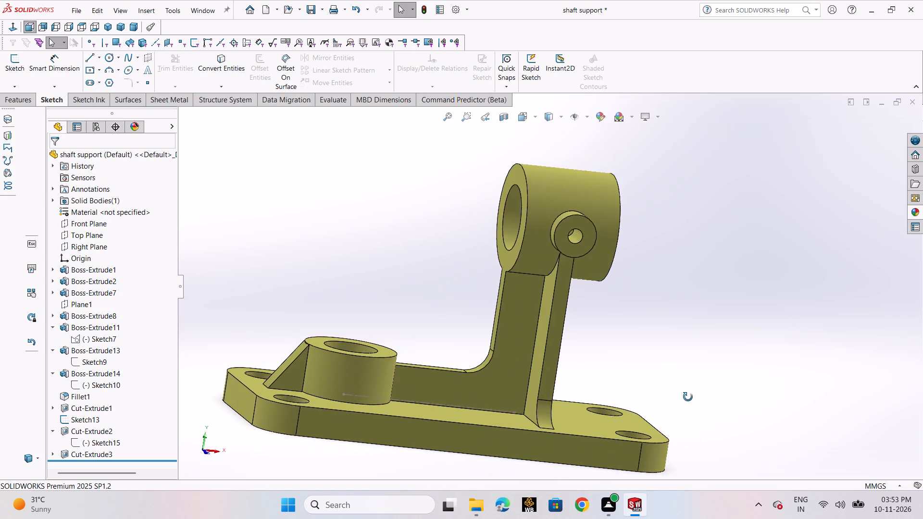
pyautogui.moveTo(688, 397); pyautogui.dragTo(688, 396, button='middle')
pyautogui.scroll(3, 682, 406)
pyautogui.moveTo(650, 368); pyautogui.dragTo(642, 426, button='middle')
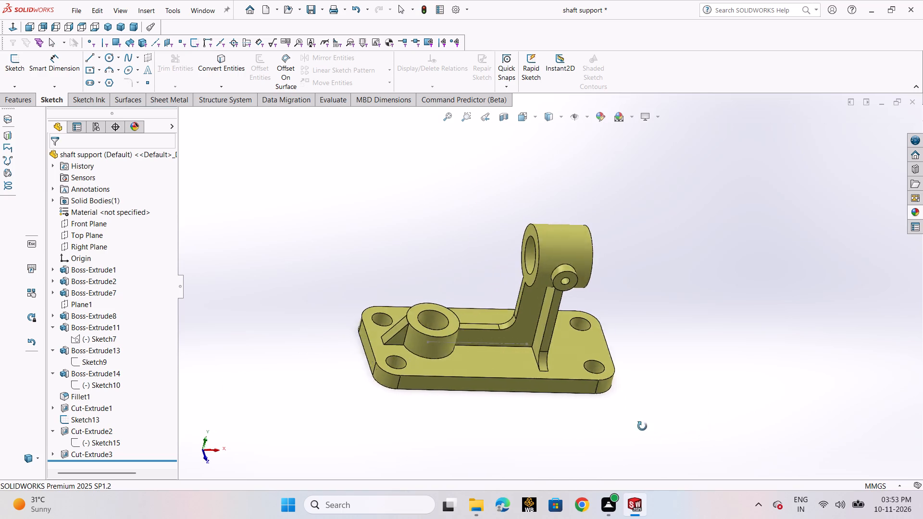
pyautogui.moveTo(642, 426); pyautogui.dragTo(651, 431, button='middle')
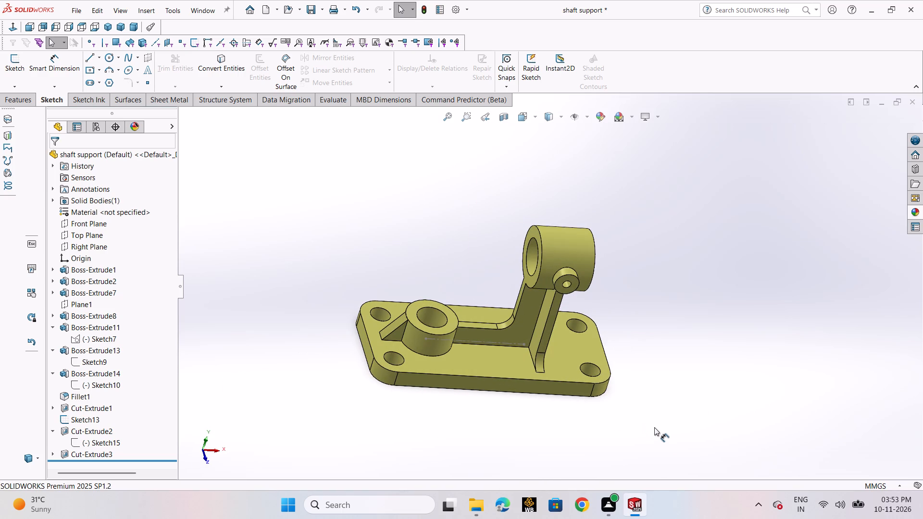
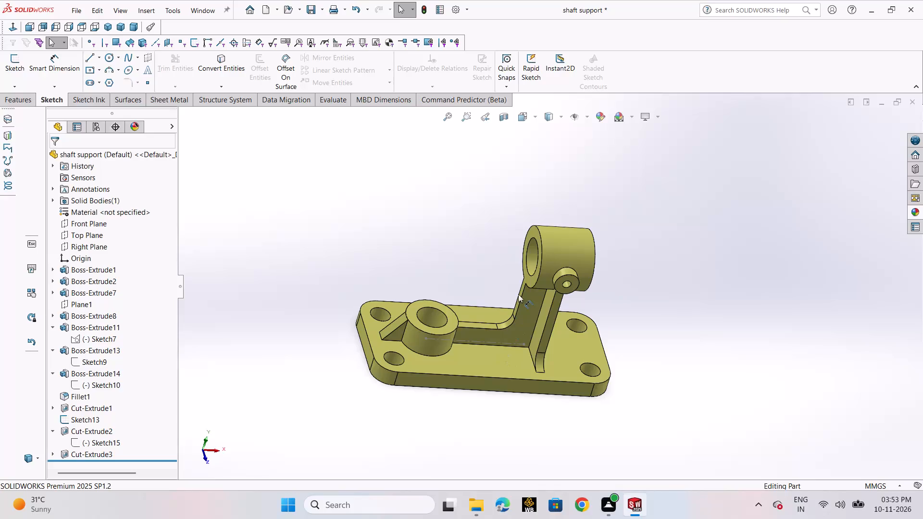
# Edit the L-shaped web's profile sketch (Sketch7), setting the width of its upright portion to 54 mm.
pyautogui.click(529, 324)
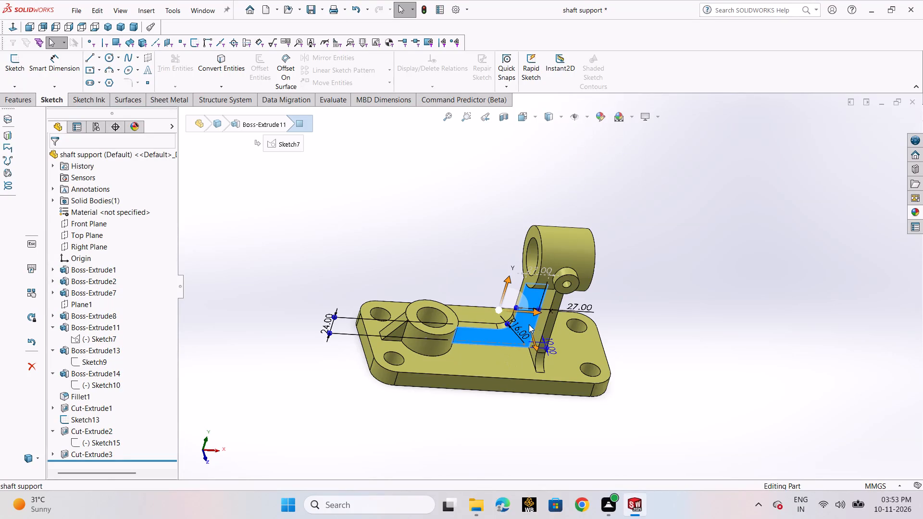
pyautogui.click(586, 279)
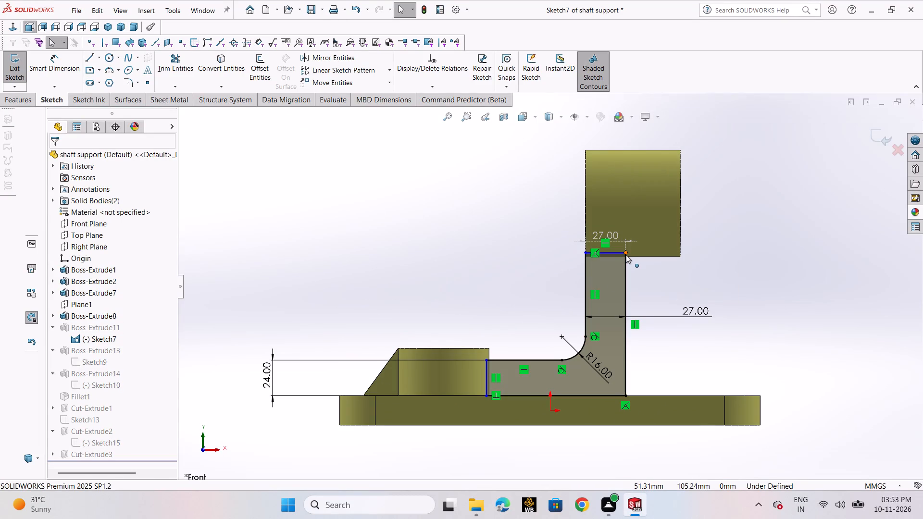
pyautogui.doubleClick(612, 234)
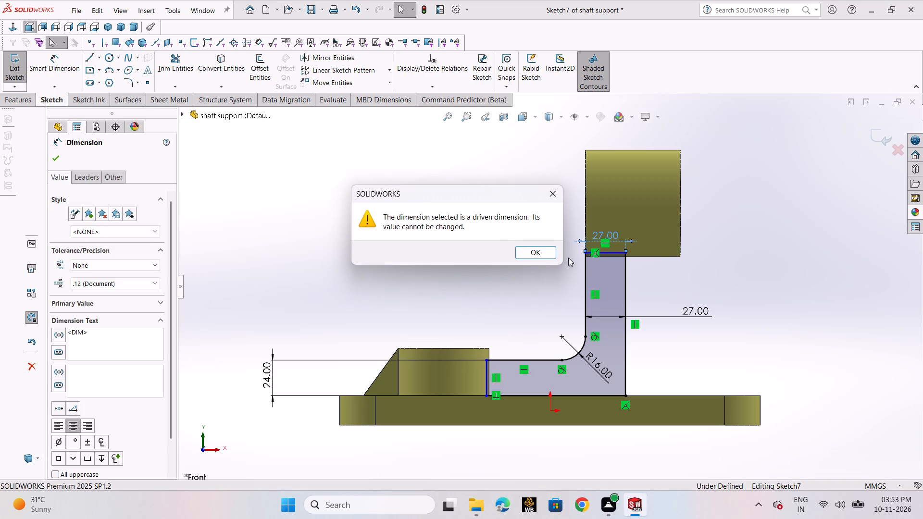
pyautogui.click(539, 257)
pyautogui.scroll(-2, 681, 310)
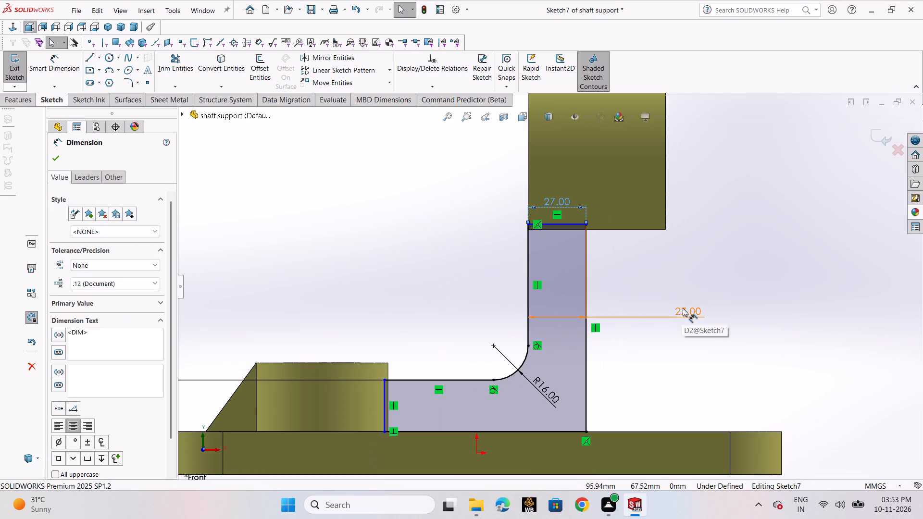
pyautogui.doubleClick(684, 309)
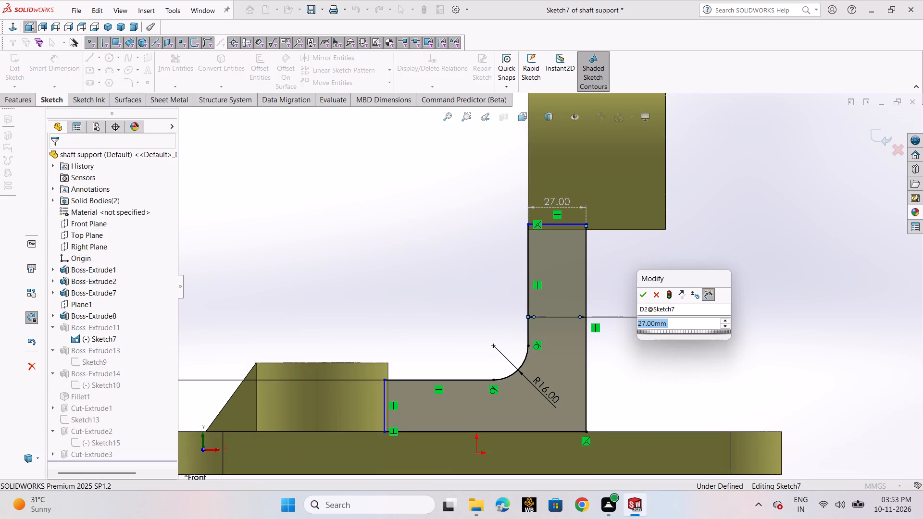
pyautogui.write('27+27')
pyautogui.press('Return')
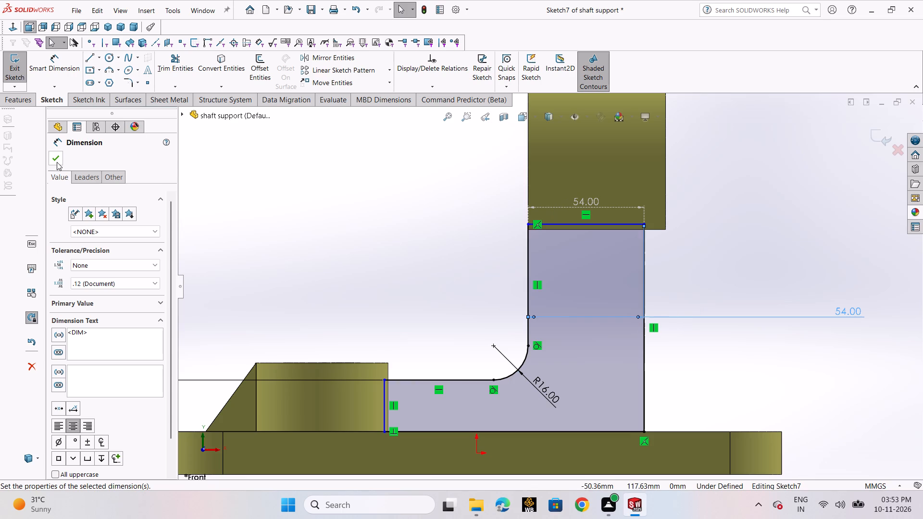
pyautogui.click(57, 162)
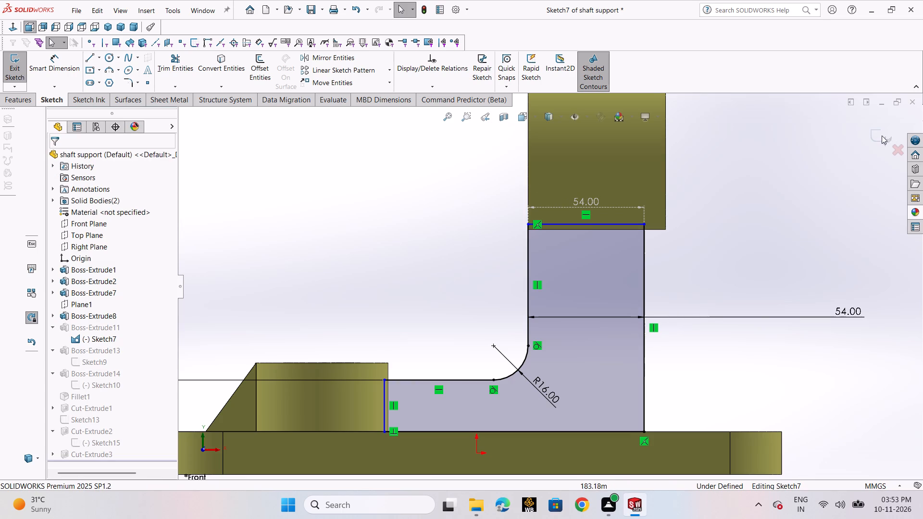
pyautogui.click(882, 136)
# Examine the support's widened upright and the profile sketch of the vertical rib (Sketch10).
pyautogui.scroll(2, 774, 258)
pyautogui.moveTo(744, 288); pyautogui.dragTo(765, 356, button='middle')
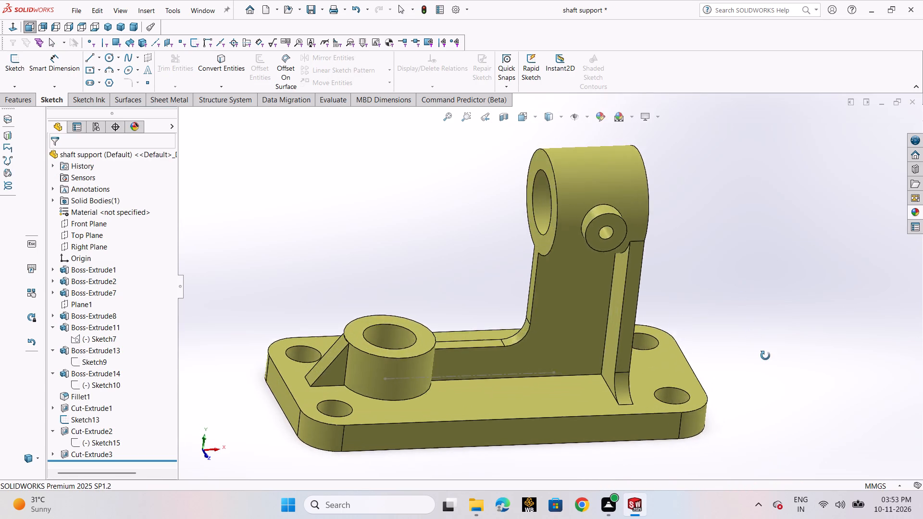
pyautogui.moveTo(765, 356); pyautogui.dragTo(721, 347, button='middle')
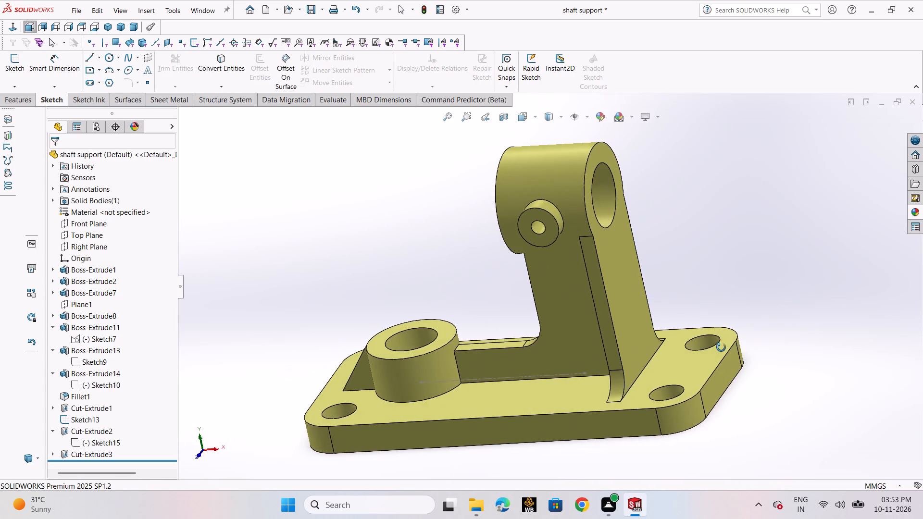
pyautogui.moveTo(721, 347); pyautogui.dragTo(746, 336, button='middle')
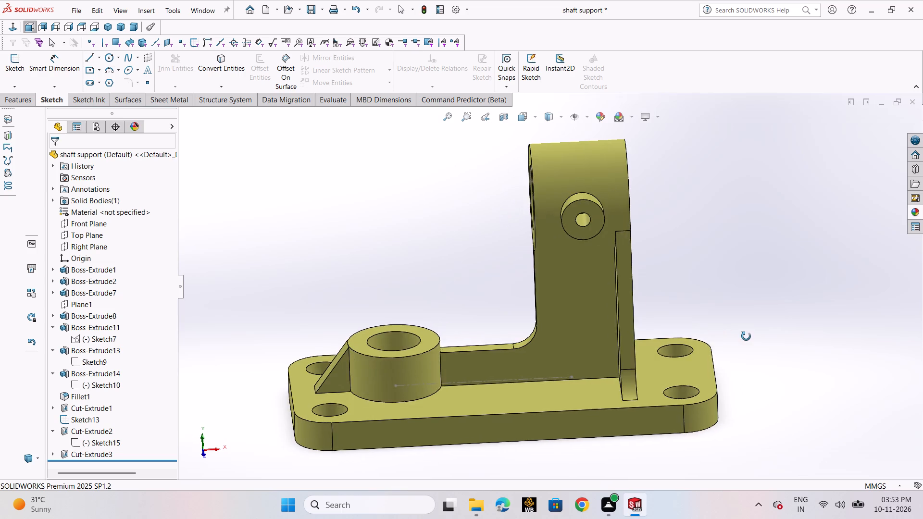
pyautogui.moveTo(746, 336); pyautogui.dragTo(770, 346, button='middle')
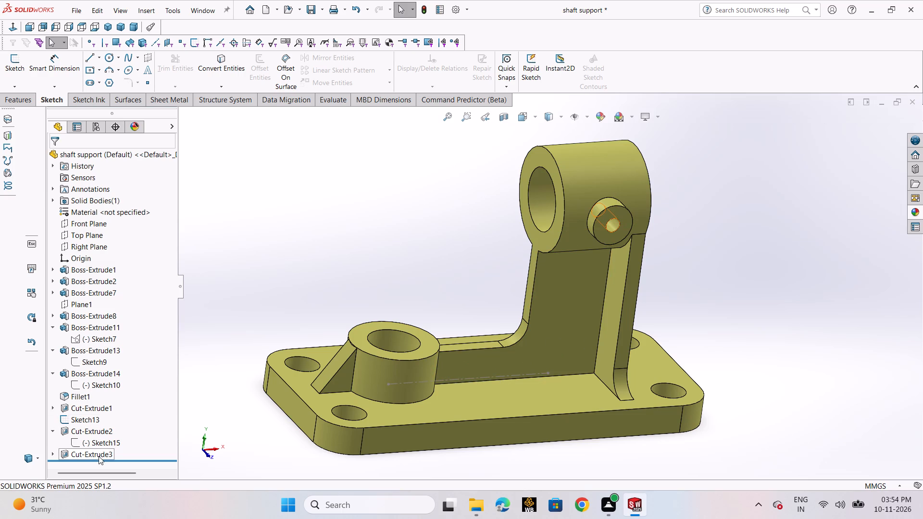
pyautogui.click(614, 299)
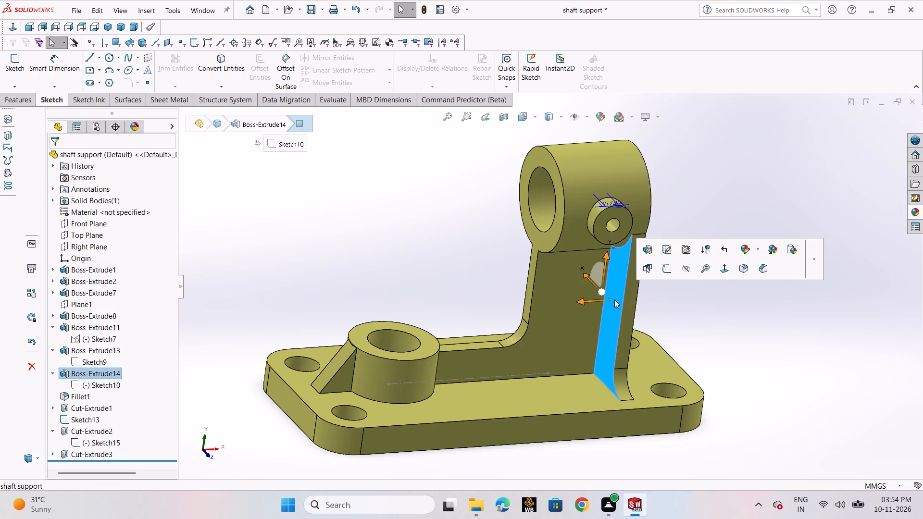
pyautogui.click(671, 255)
pyautogui.scroll(2, 695, 341)
pyautogui.moveTo(697, 345); pyautogui.dragTo(697, 345, button='middle')
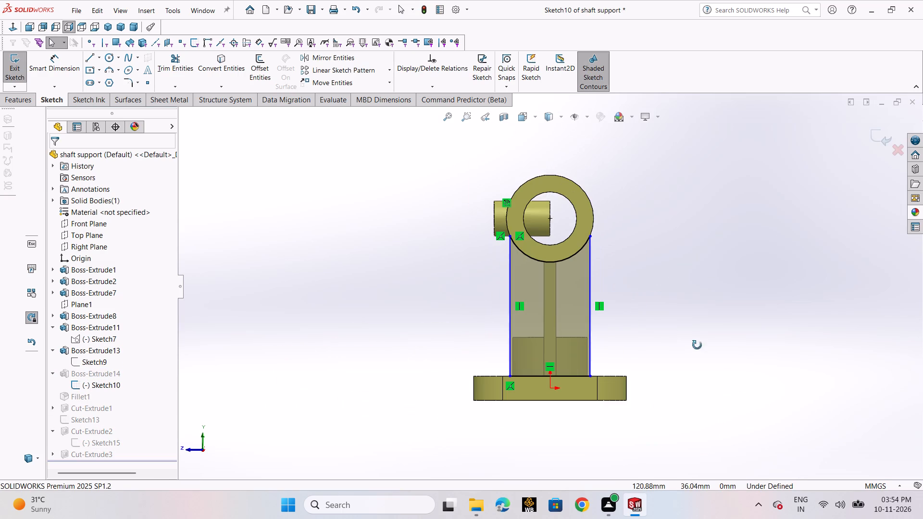
pyautogui.moveTo(697, 345); pyautogui.dragTo(783, 370, button='middle')
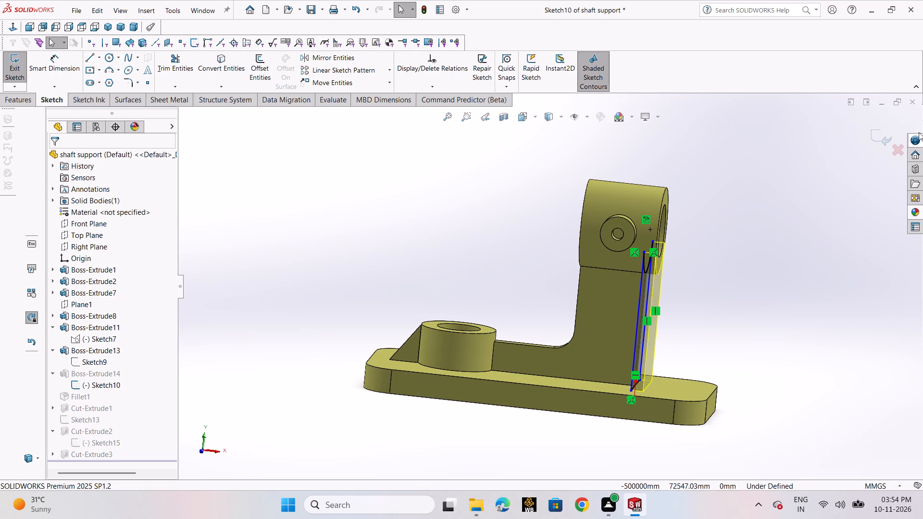
pyautogui.click(881, 136)
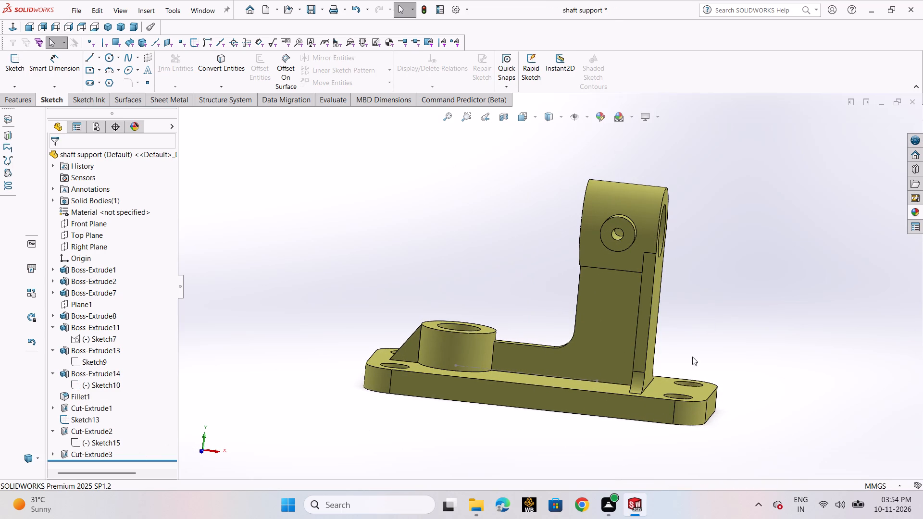
# Edit the vertical rib's extrusion (Boss-Extrude14), reversing its direction and setting a blind depth of 18 mm.
pyautogui.click(644, 315)
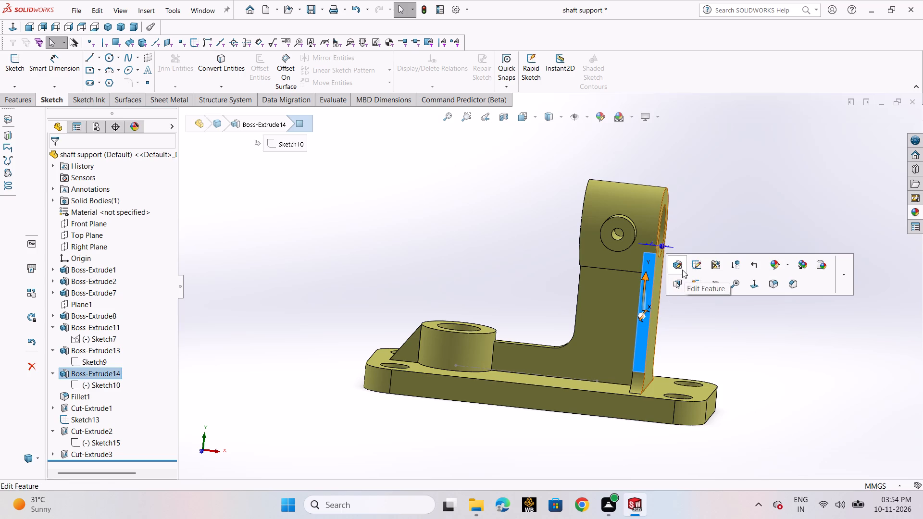
pyautogui.click(682, 270)
pyautogui.click(674, 320)
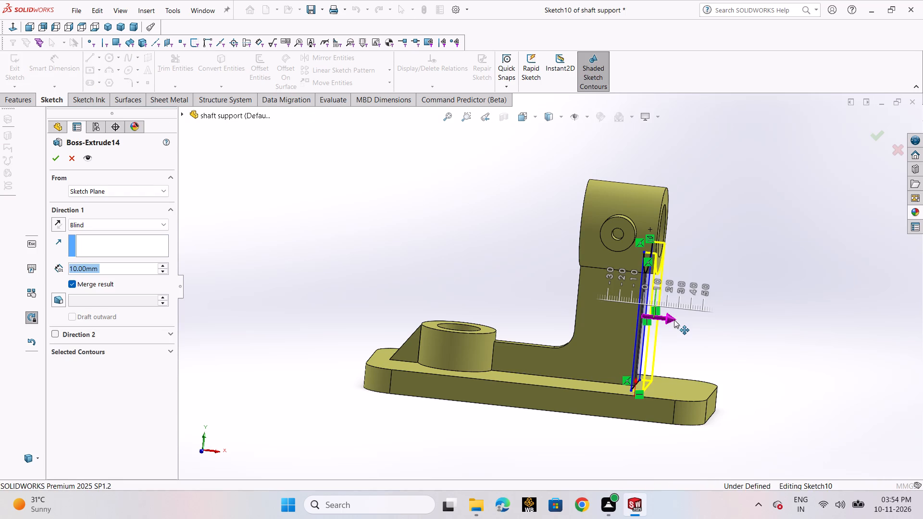
pyautogui.moveTo(674, 320); pyautogui.dragTo(620, 312)
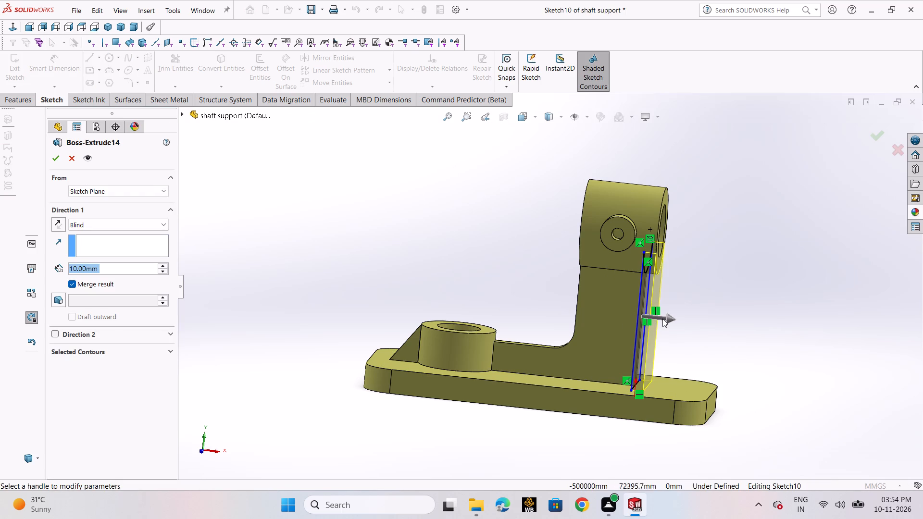
pyautogui.moveTo(669, 319); pyautogui.dragTo(619, 312)
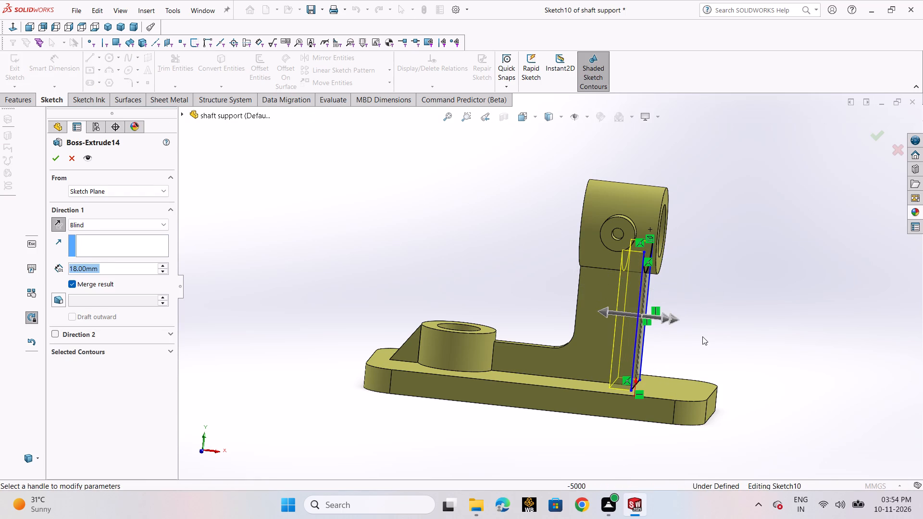
pyautogui.scroll(1, 705, 335)
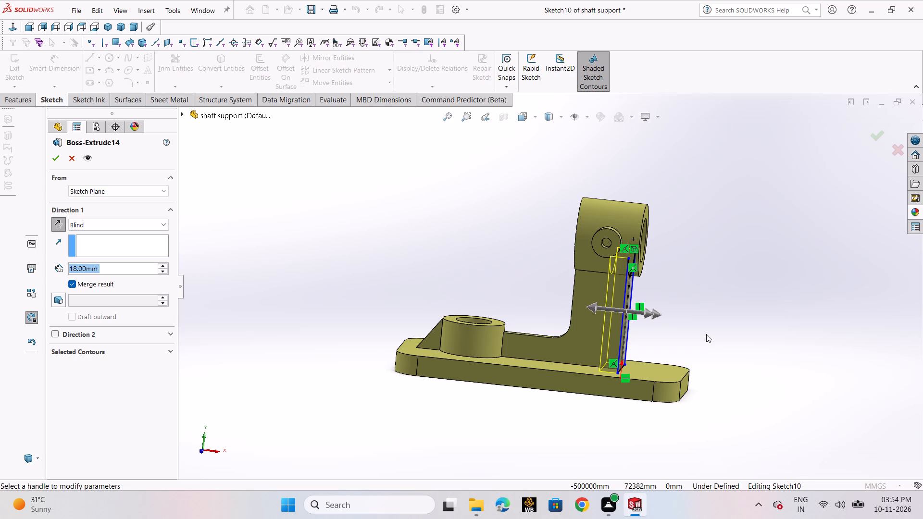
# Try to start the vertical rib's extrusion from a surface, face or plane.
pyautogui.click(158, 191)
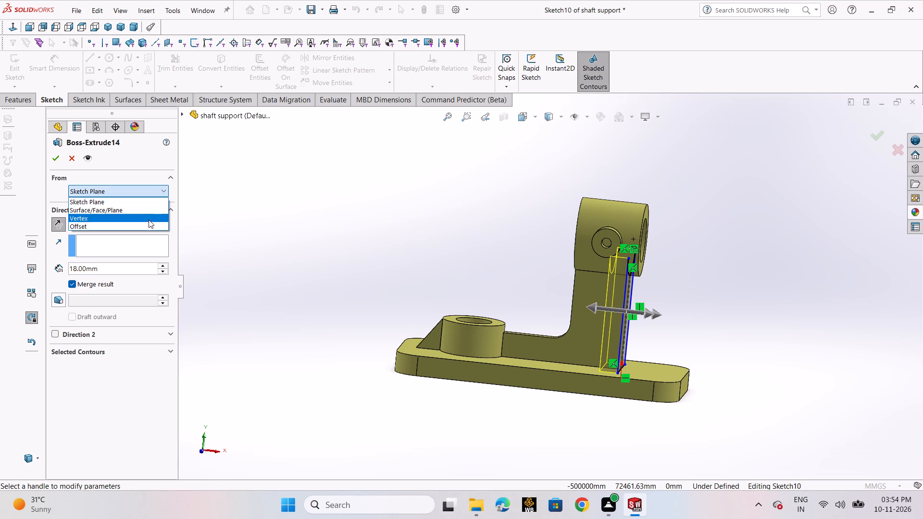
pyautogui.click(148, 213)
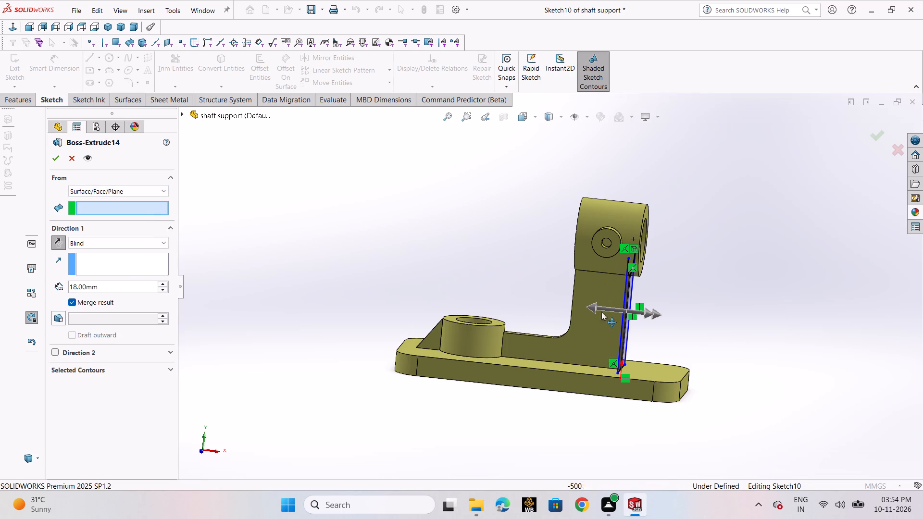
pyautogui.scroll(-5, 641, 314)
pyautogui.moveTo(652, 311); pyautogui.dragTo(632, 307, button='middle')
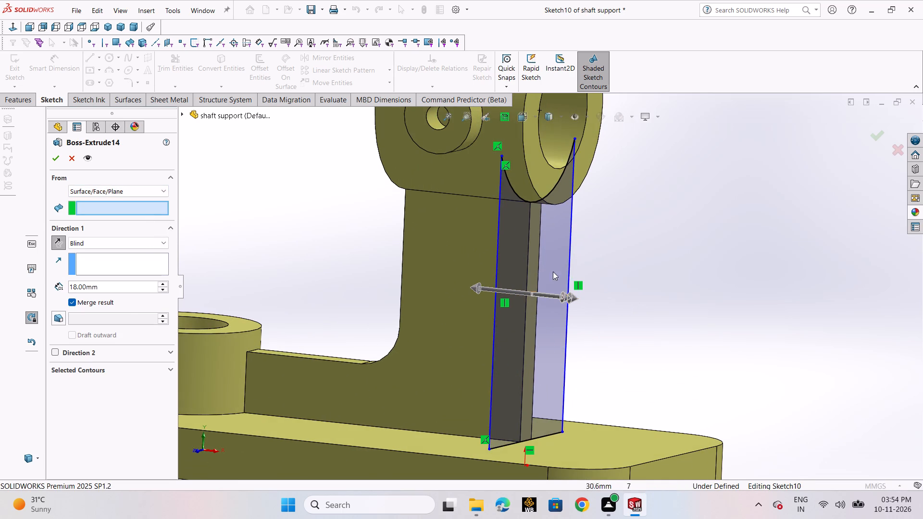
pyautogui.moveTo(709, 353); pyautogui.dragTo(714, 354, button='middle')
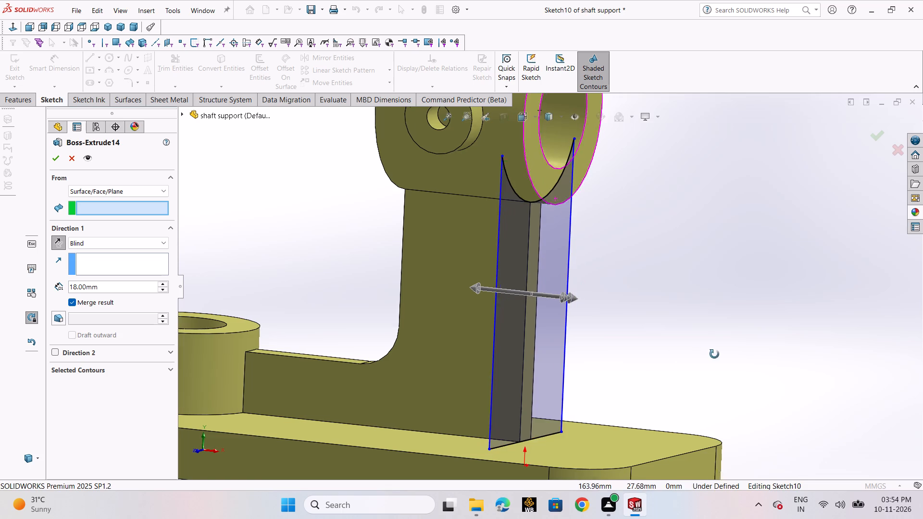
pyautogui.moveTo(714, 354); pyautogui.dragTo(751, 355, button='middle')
# Start the rib's extrusion from a 27 mm offset, reversed so it runs back into the upright.
pyautogui.click(156, 191)
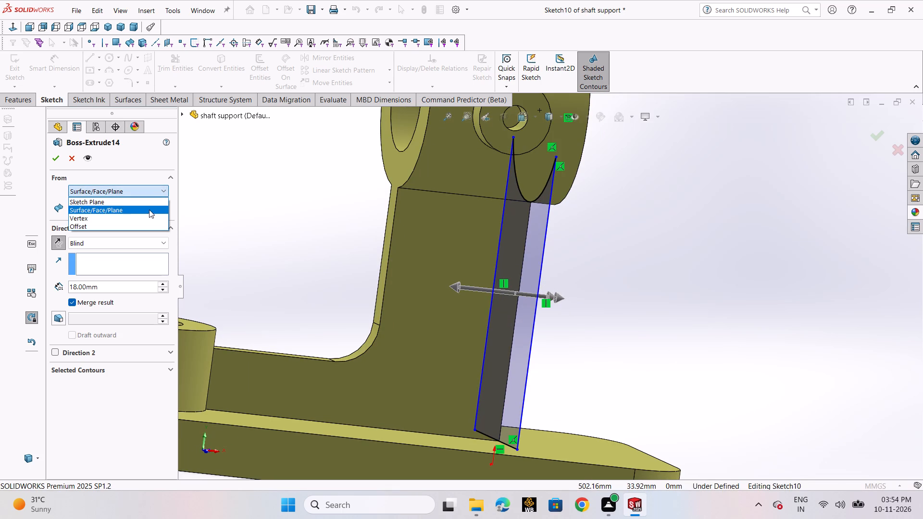
pyautogui.click(145, 226)
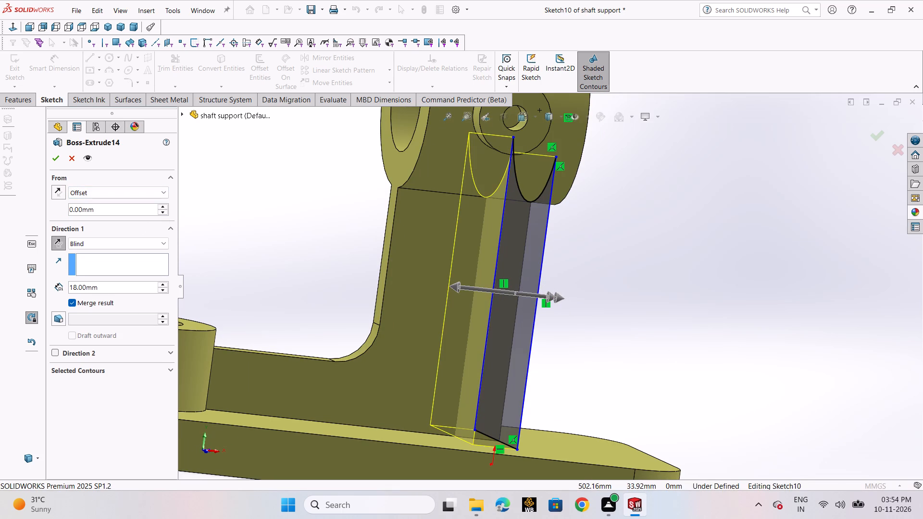
pyautogui.doubleClick(144, 206)
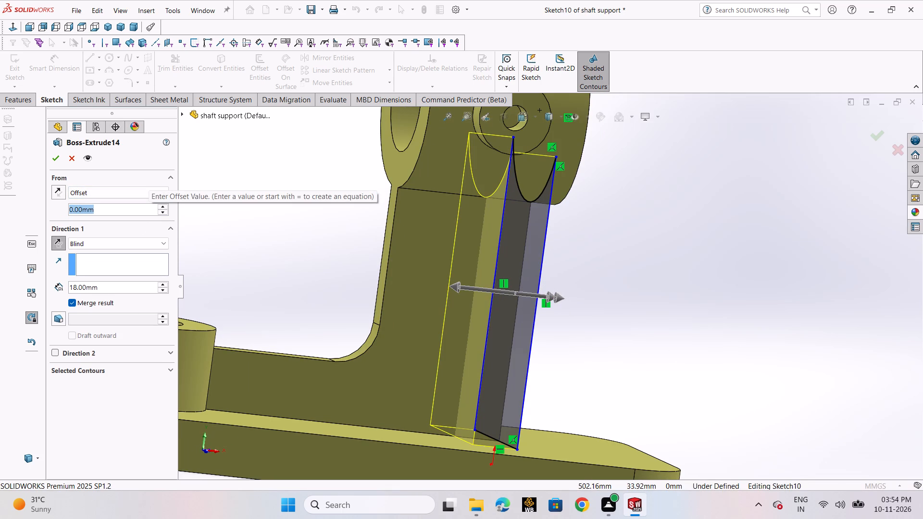
pyautogui.write('27')
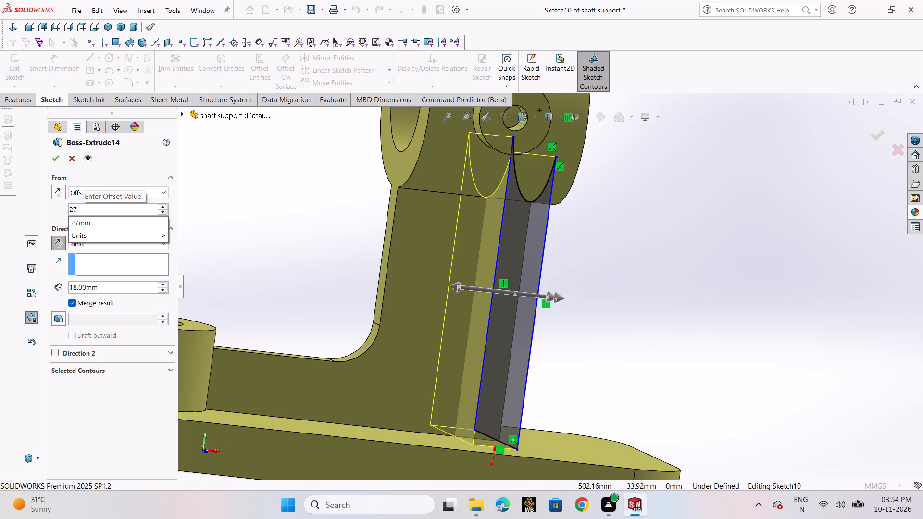
pyautogui.press('Return')
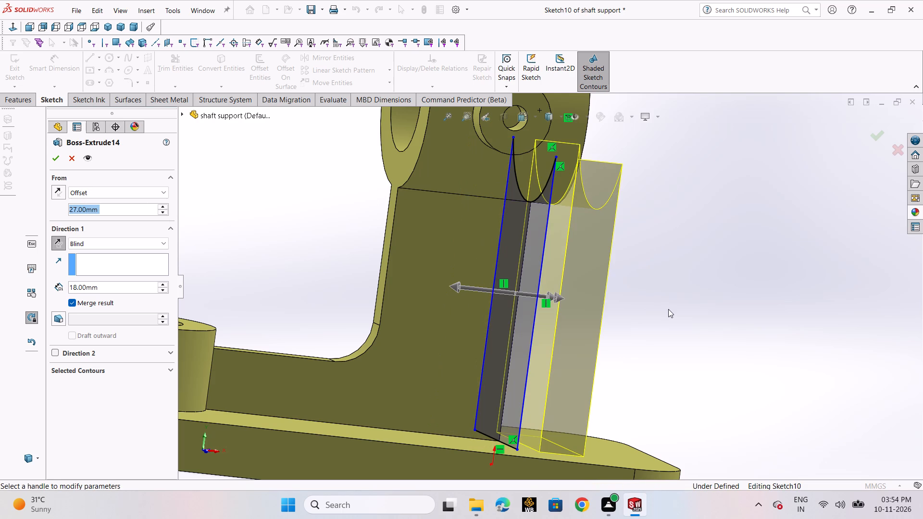
pyautogui.scroll(2, 668, 309)
pyautogui.click(52, 194)
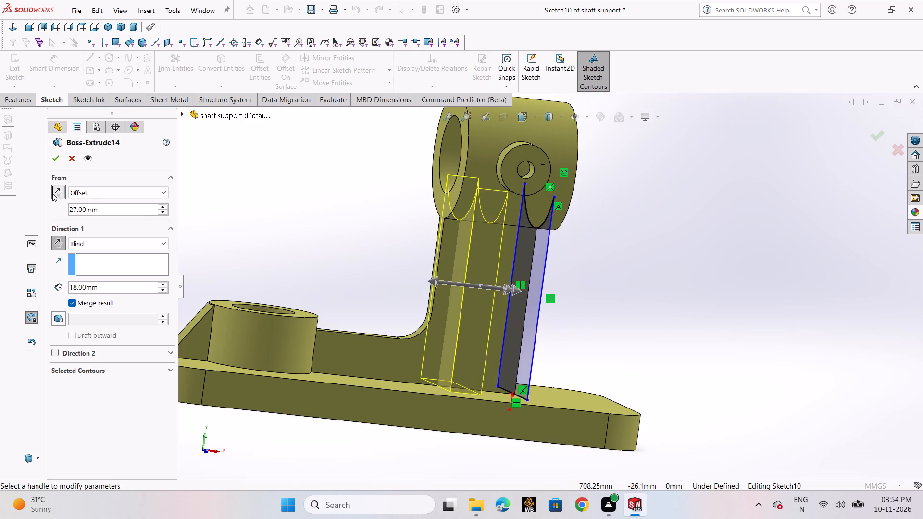
pyautogui.moveTo(677, 253); pyautogui.dragTo(662, 256, button='middle')
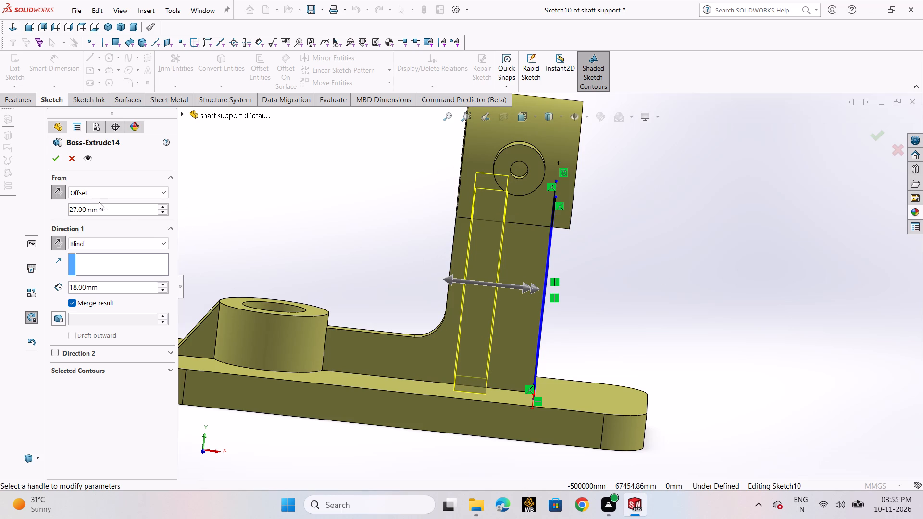
# Set the rib extrusion's start offset to 13.5 mm and apply the feature edit.
pyautogui.click(125, 210)
pyautogui.click(125, 210)
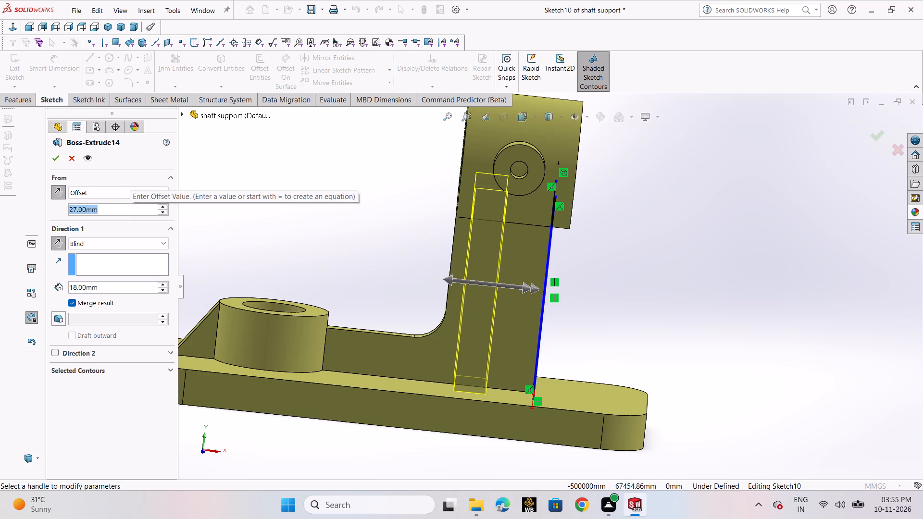
pyautogui.write('27')
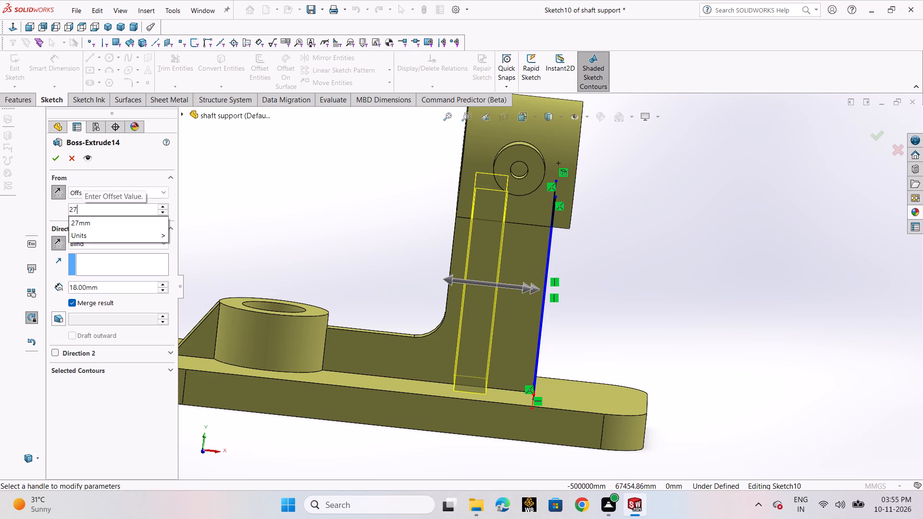
pyautogui.write('/2')
pyautogui.press('Return')
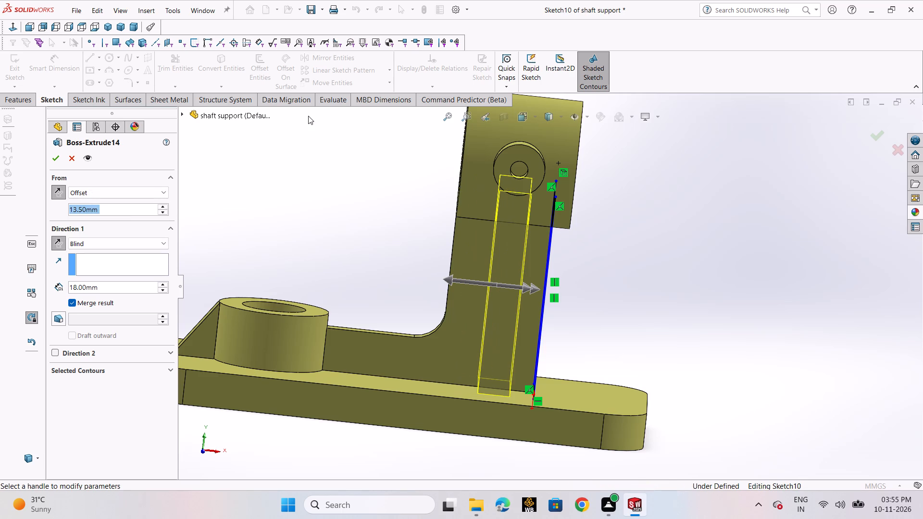
pyautogui.click(51, 157)
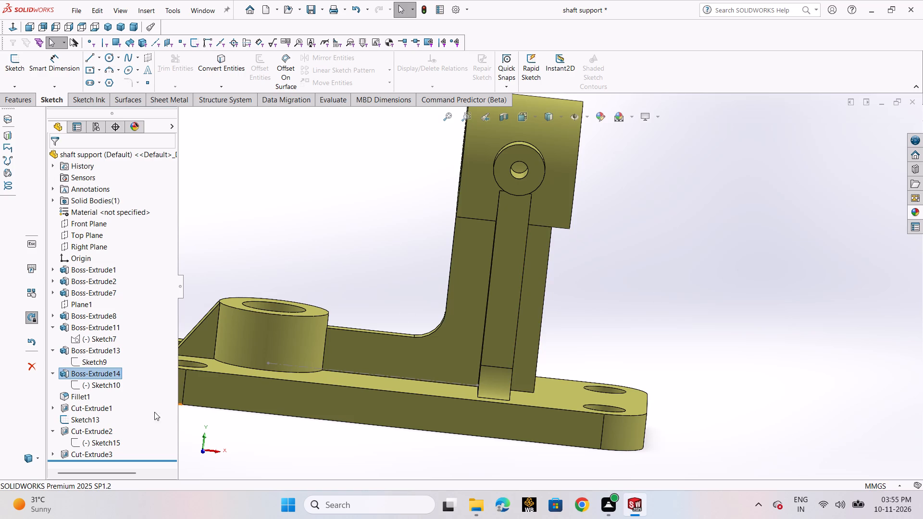
# Open the upright web's profile sketch (Sketch7) to check its dimensions, and exit it without changes.
pyautogui.click(473, 303)
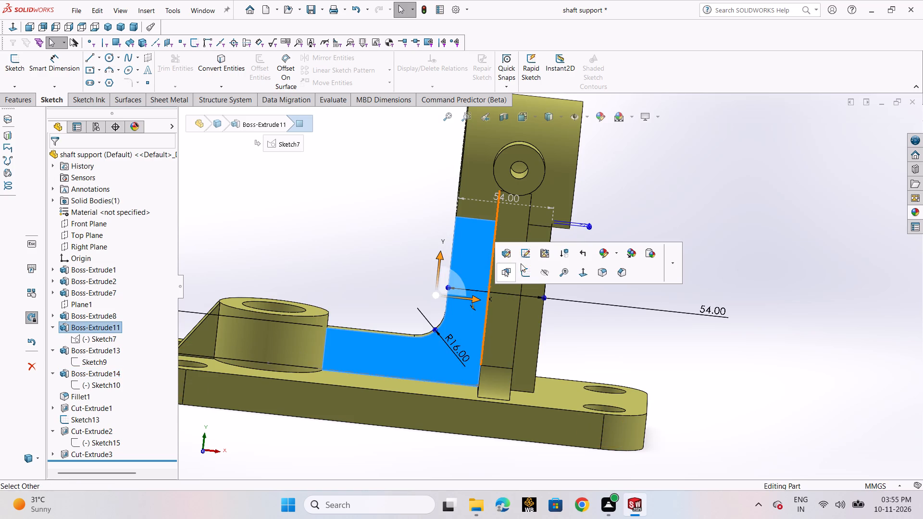
pyautogui.click(528, 257)
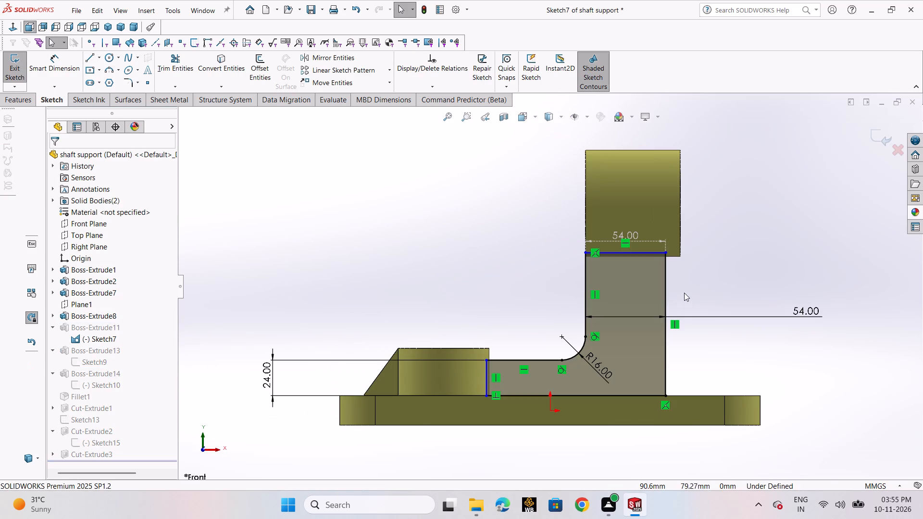
pyautogui.scroll(-2, 685, 290)
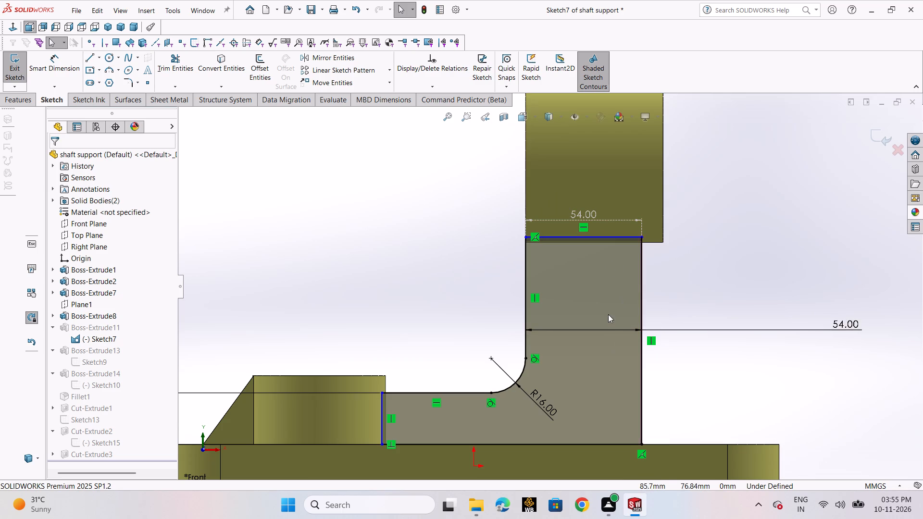
pyautogui.click(872, 133)
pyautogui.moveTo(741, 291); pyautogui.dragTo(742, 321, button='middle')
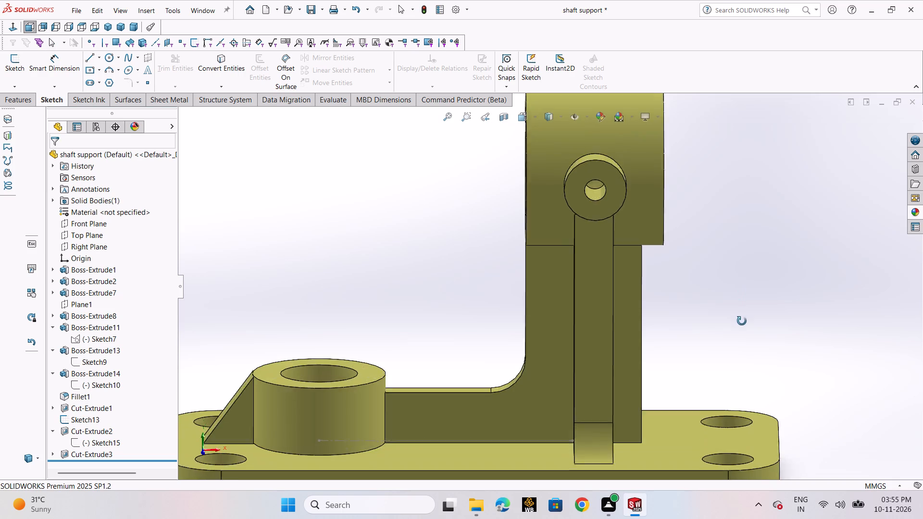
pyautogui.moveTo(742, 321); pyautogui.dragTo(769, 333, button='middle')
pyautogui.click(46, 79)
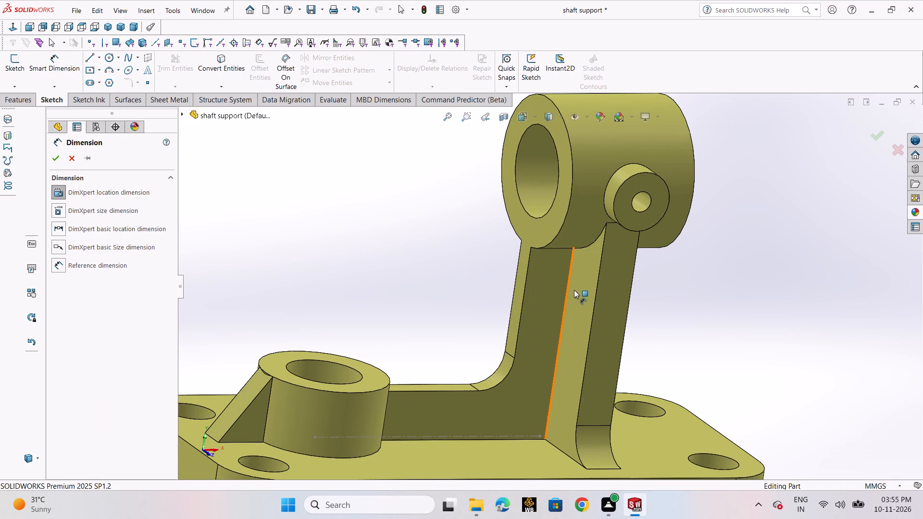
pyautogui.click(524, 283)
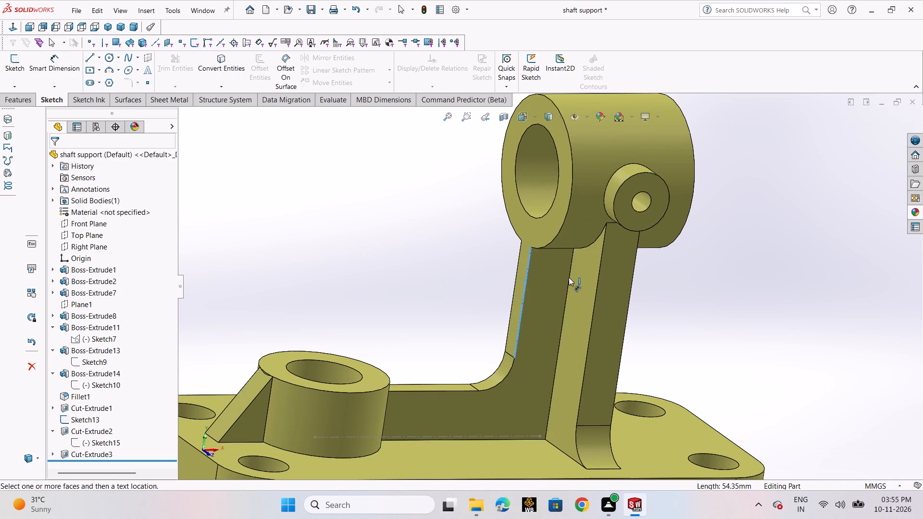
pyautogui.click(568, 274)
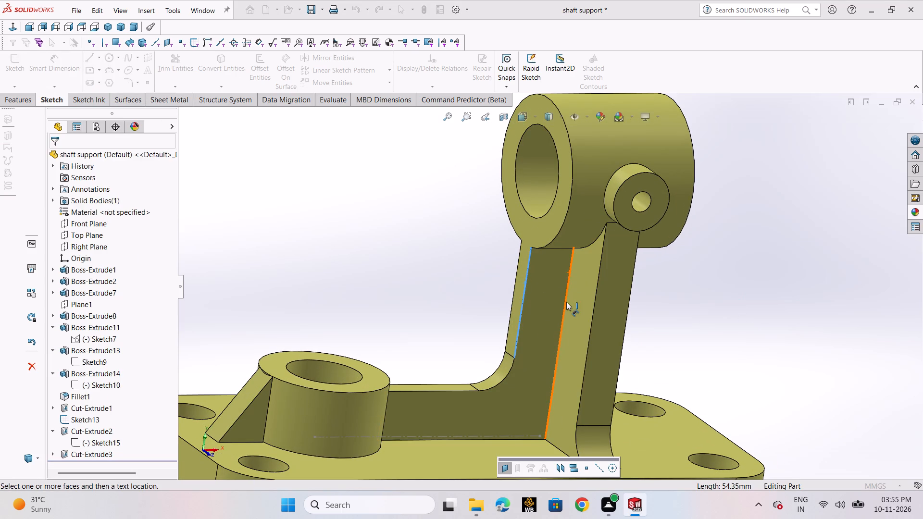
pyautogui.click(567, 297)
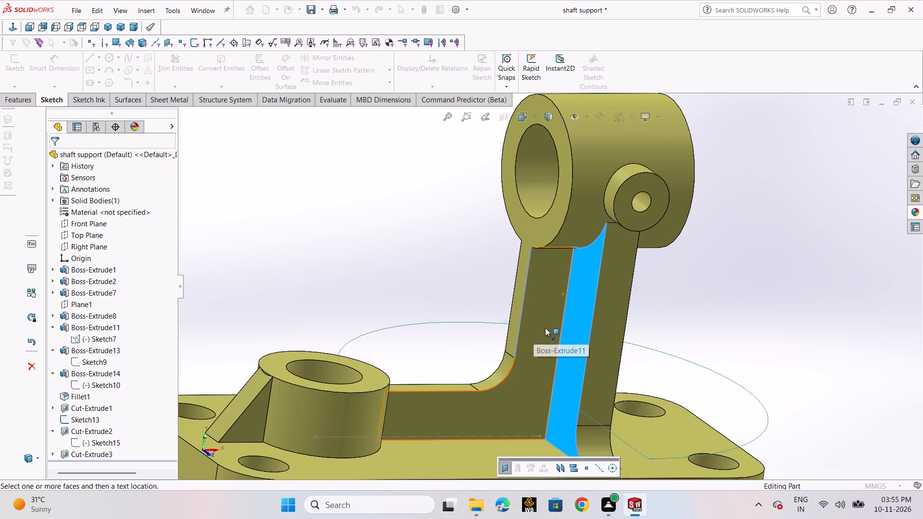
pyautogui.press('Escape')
# Fillet the bottom edge where the upright web's outer side meets the base plate with a 16 mm radius.
pyautogui.scroll(3, 729, 326)
pyautogui.moveTo(735, 315); pyautogui.dragTo(717, 316, button='middle')
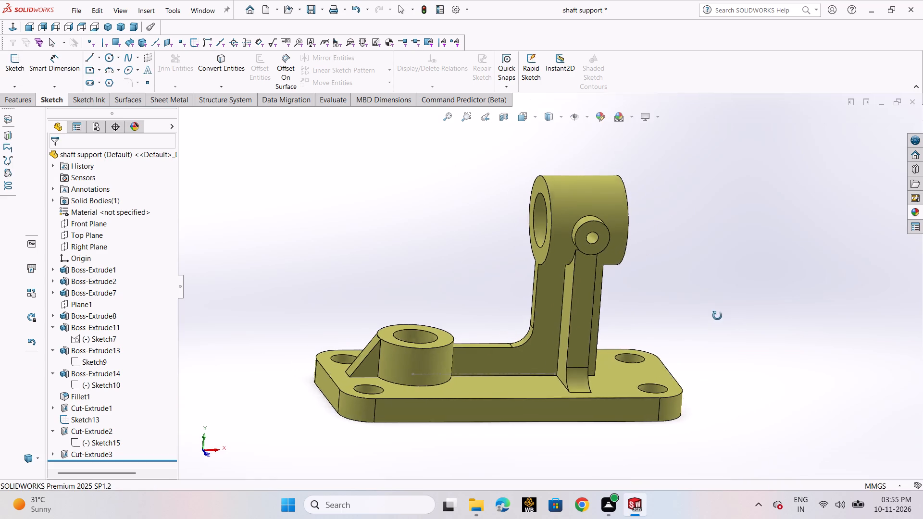
pyautogui.moveTo(717, 316); pyautogui.dragTo(703, 337, button='middle')
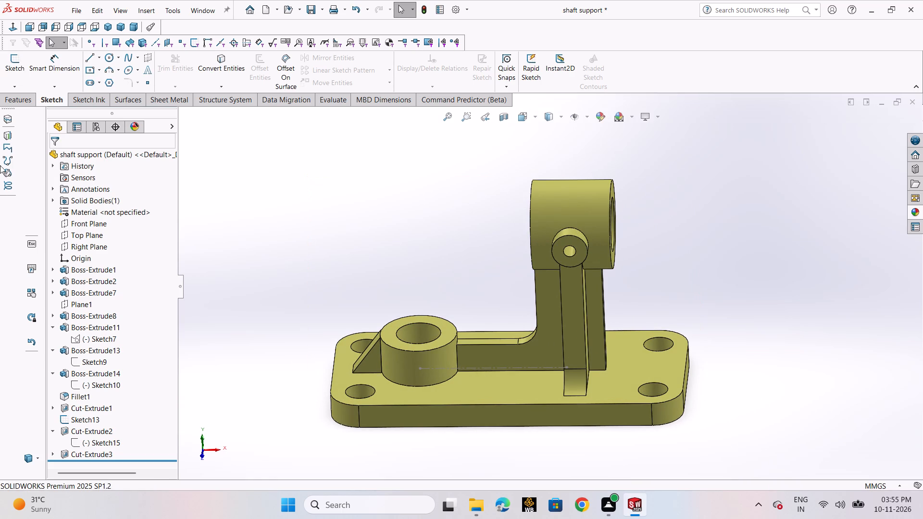
pyautogui.click(14, 98)
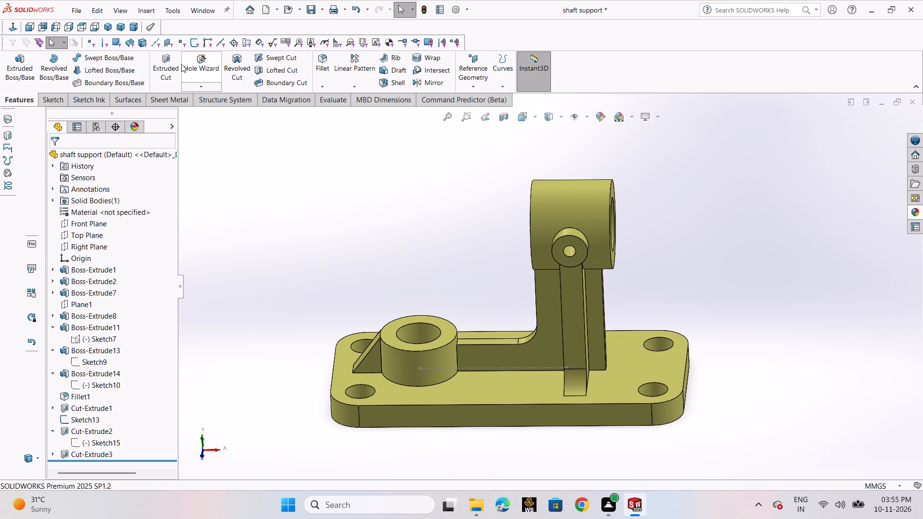
pyautogui.click(322, 60)
pyautogui.scroll(-9, 610, 343)
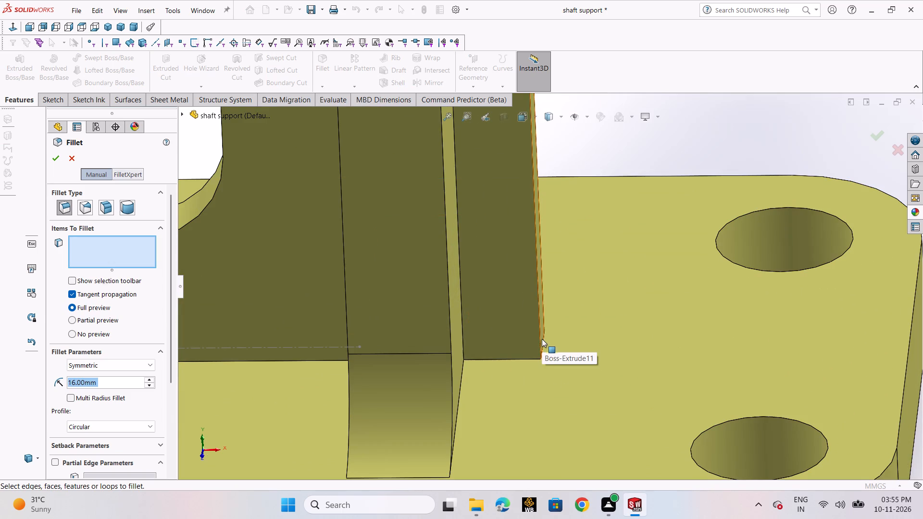
pyautogui.click(544, 341)
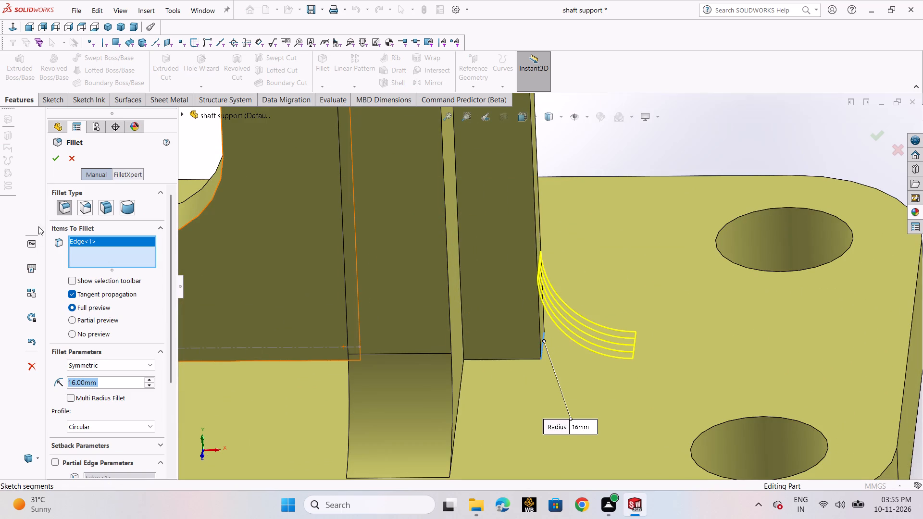
pyautogui.click(58, 158)
pyautogui.scroll(6, 915, 345)
pyautogui.click(840, 347)
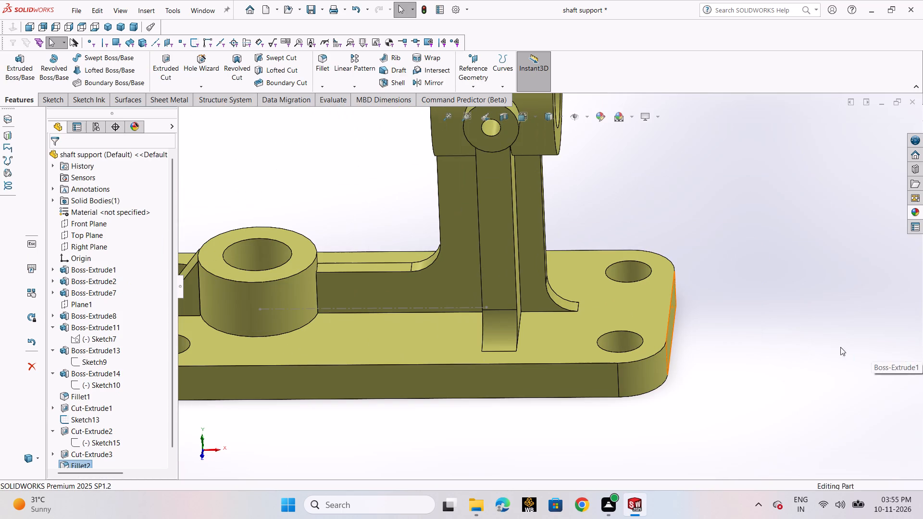
# Examine the finished shaft support from all sides, checking the new fillet, the ribs, the bosses and the base plate.
pyautogui.scroll(2, 760, 366)
pyautogui.moveTo(749, 376); pyautogui.dragTo(790, 373, button='middle')
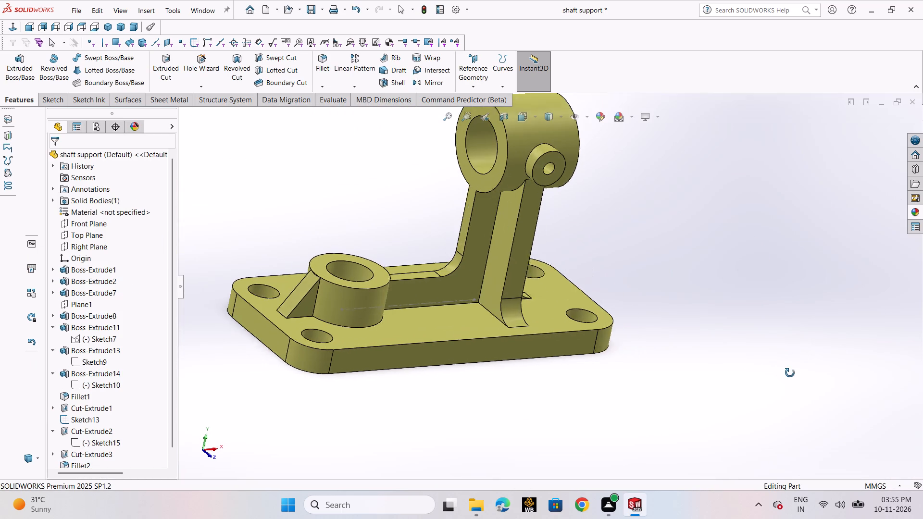
pyautogui.moveTo(790, 373); pyautogui.dragTo(795, 373, button='middle')
pyautogui.hotkey('ctrl', '7')
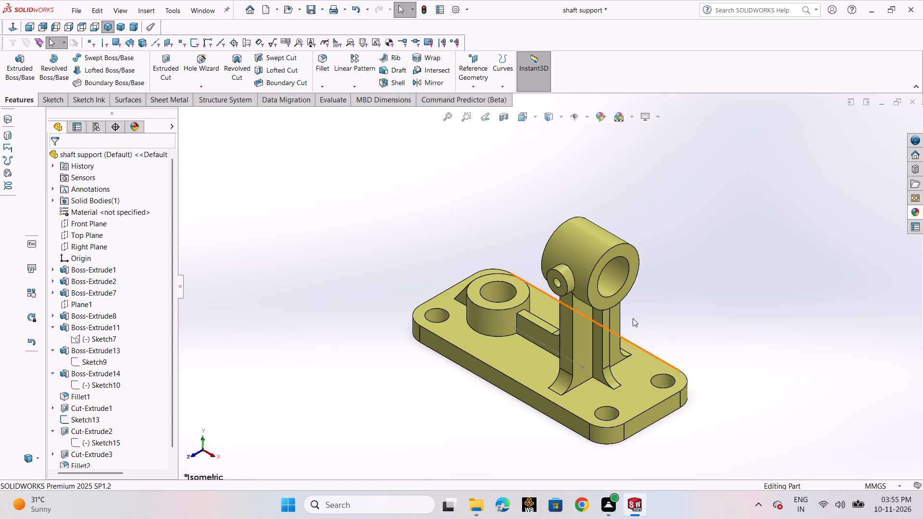
pyautogui.moveTo(664, 414); pyautogui.dragTo(662, 406, button='middle')
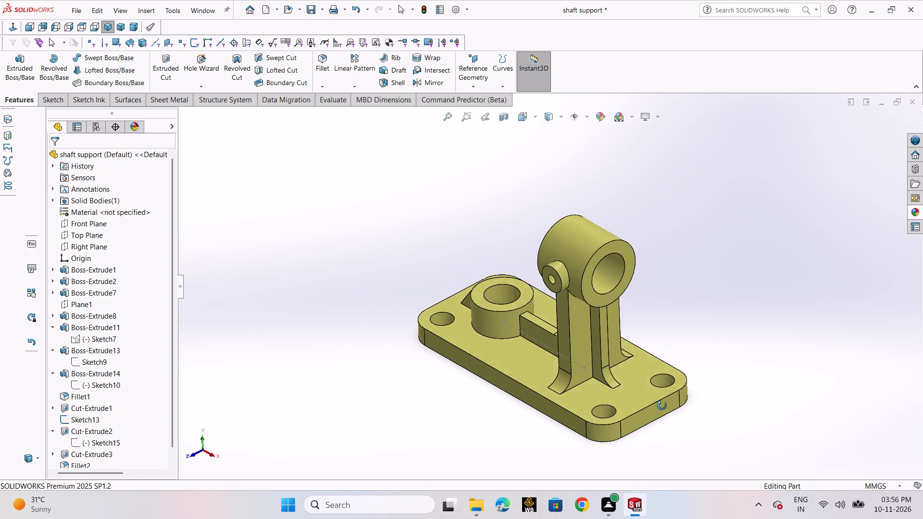
pyautogui.moveTo(662, 406); pyautogui.dragTo(758, 314, button='middle')
pyautogui.moveTo(437, 406); pyautogui.dragTo(536, 479, button='middle')
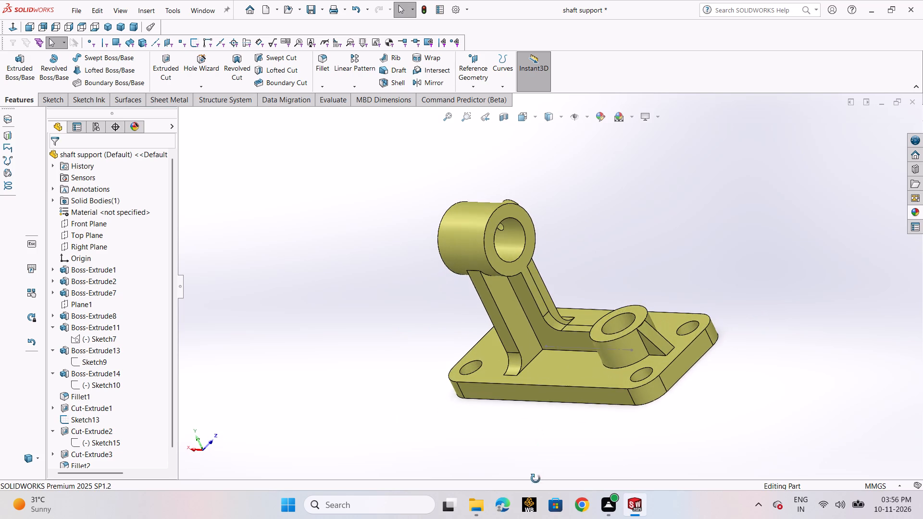
pyautogui.moveTo(536, 479); pyautogui.dragTo(535, 479, button='middle')
pyautogui.moveTo(684, 376); pyautogui.dragTo(611, 462, button='middle')
pyautogui.scroll(-1, 682, 382)
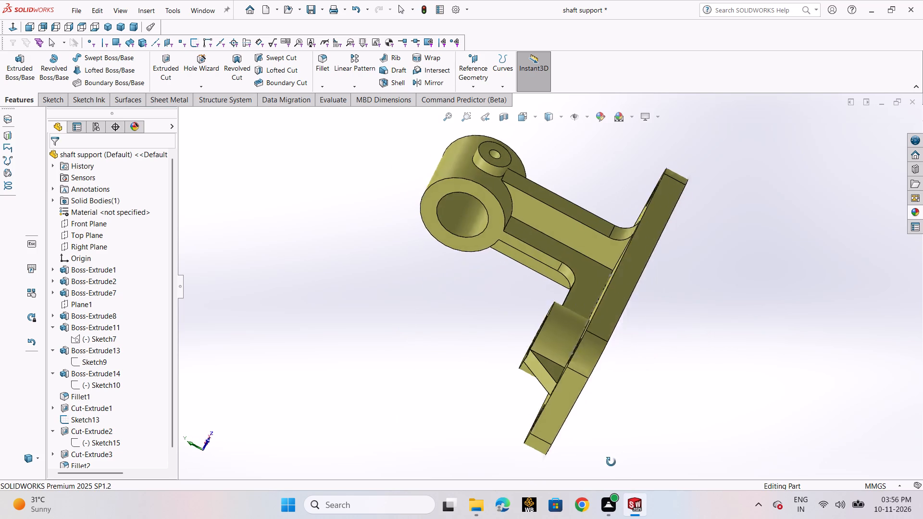
pyautogui.moveTo(611, 462); pyautogui.dragTo(575, 483, button='middle')
pyautogui.scroll(-1, 642, 343)
pyautogui.moveTo(642, 343); pyautogui.dragTo(668, 422, button='middle')
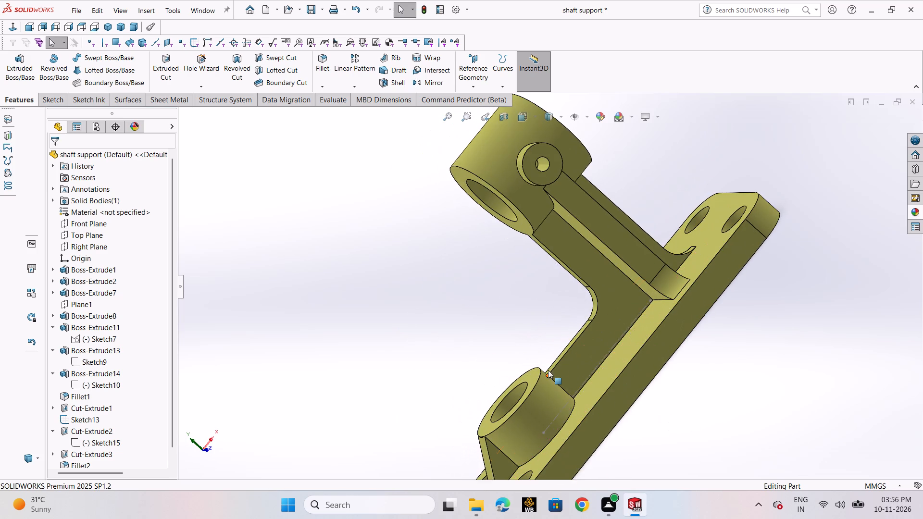
pyautogui.scroll(4, 548, 363)
pyautogui.moveTo(625, 357); pyautogui.dragTo(642, 396, button='middle')
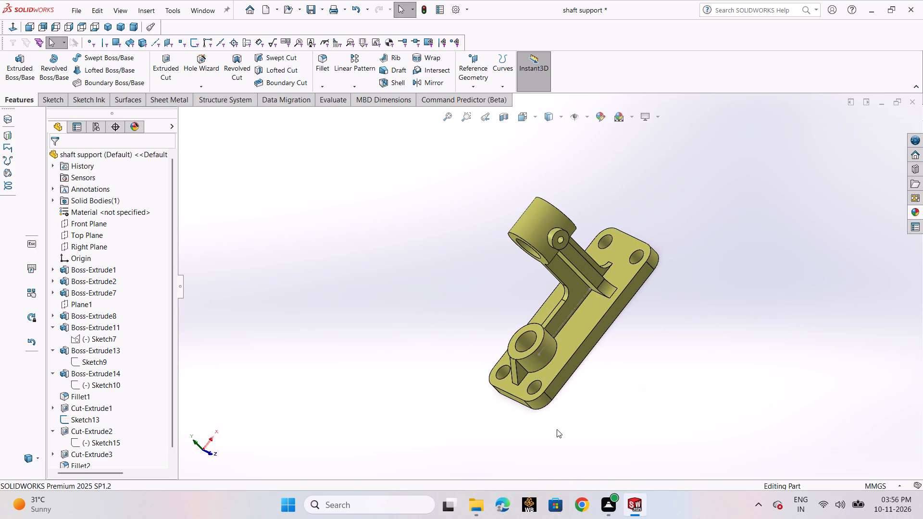
pyautogui.moveTo(524, 425); pyautogui.dragTo(501, 385)
pyautogui.hotkey('ctrl', '7')
pyautogui.hotkey('ctrl', '7')
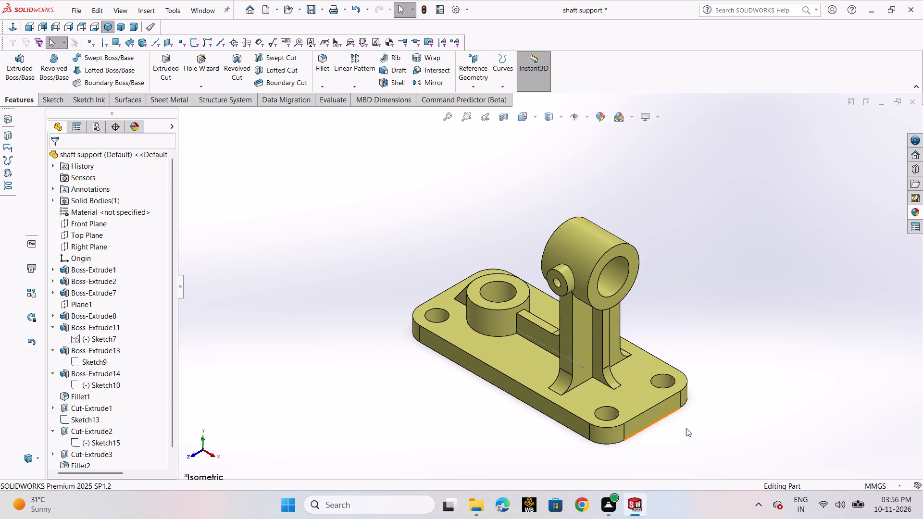
pyautogui.moveTo(710, 410); pyautogui.dragTo(769, 367, button='middle')
pyautogui.moveTo(373, 380); pyautogui.dragTo(371, 414, button='middle')
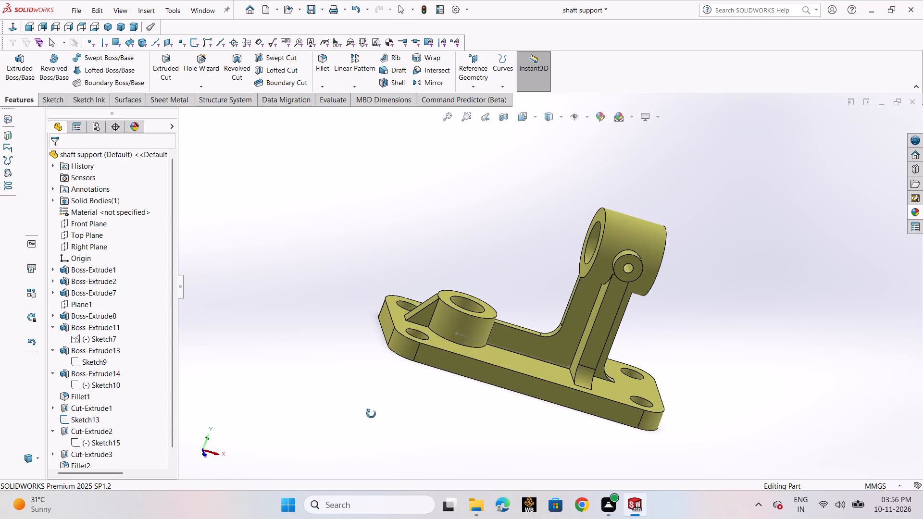
pyautogui.moveTo(371, 414); pyautogui.dragTo(372, 453, button='middle')
pyautogui.moveTo(682, 295); pyautogui.dragTo(454, 263, button='middle')
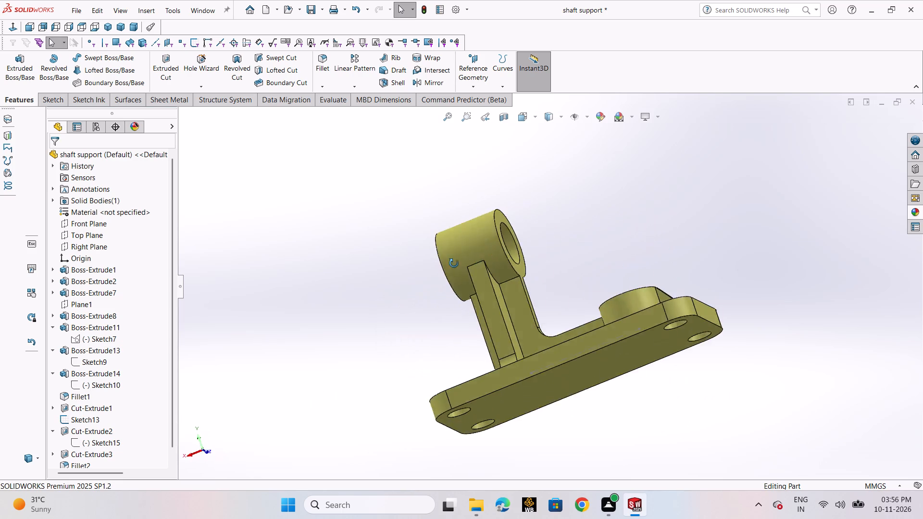
pyautogui.moveTo(454, 263); pyautogui.dragTo(326, 363, button='middle')
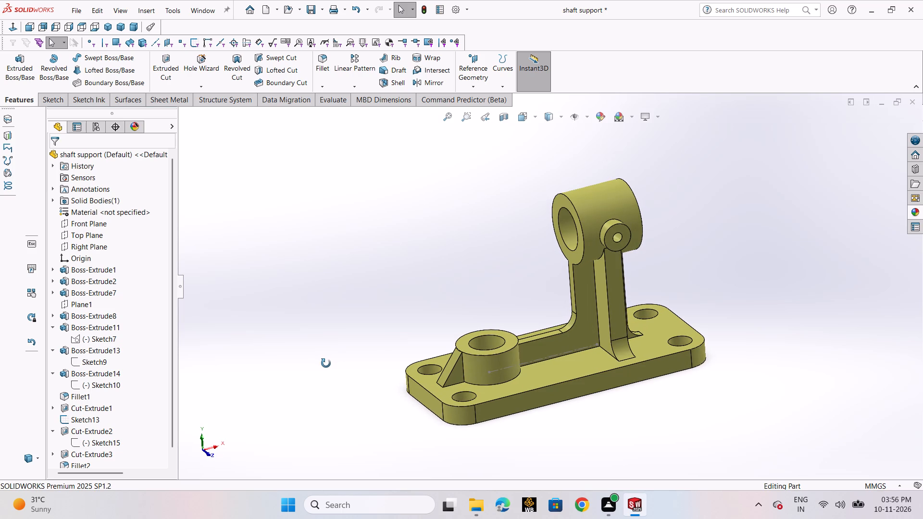
pyautogui.moveTo(326, 363); pyautogui.dragTo(325, 369, button='middle')
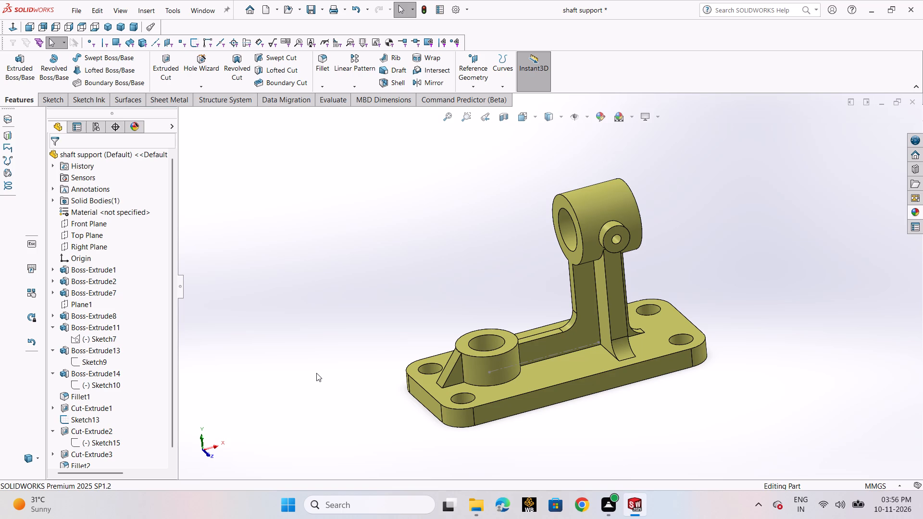
# Close the shaft support part, saving all modified documents.
pyautogui.hotkey('ctrl', 'w')
pyautogui.hotkey('ctrl', 's')
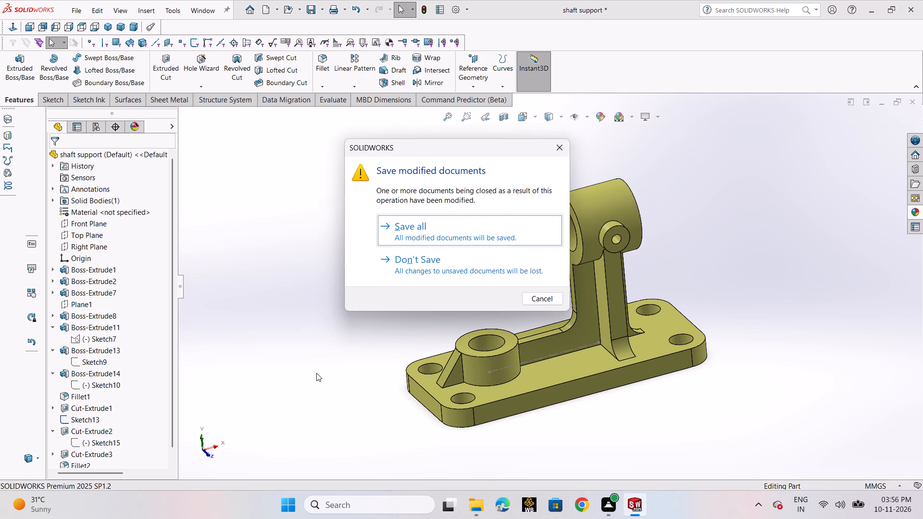
pyautogui.click(488, 241)
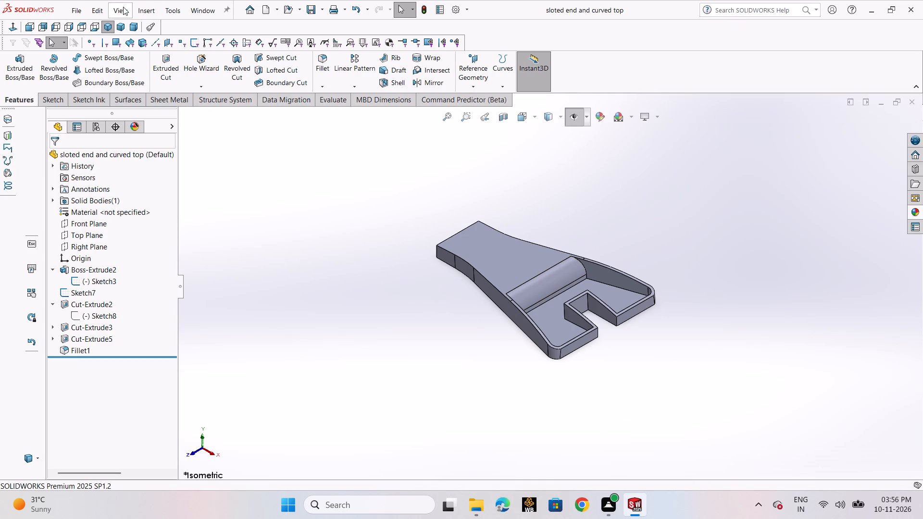
# Reopen the shaft support part from the inetenship folder.
pyautogui.click(82, 14)
pyautogui.click(91, 39)
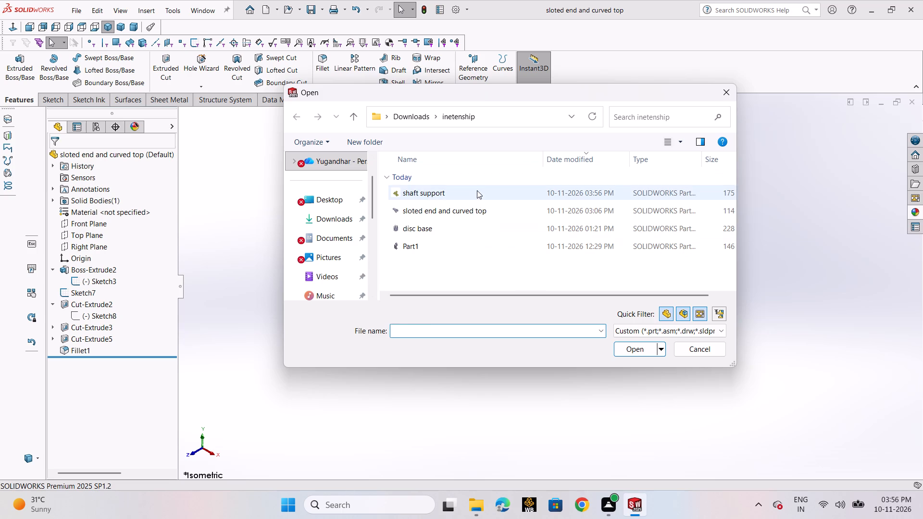
pyautogui.click(477, 190)
pyautogui.click(627, 353)
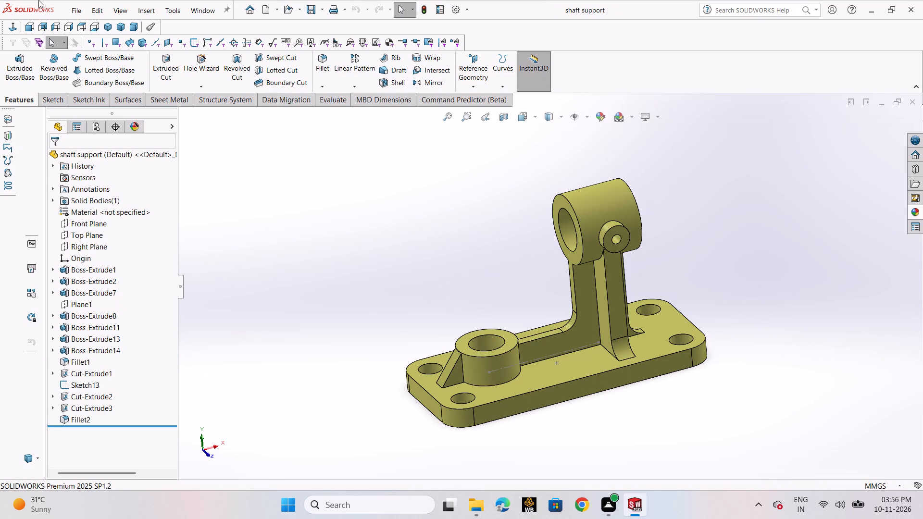
# Export the part as a STEP AP203 file named shaft support in the inetenship folder.
pyautogui.click(68, 8)
pyautogui.click(119, 138)
pyautogui.click(466, 268)
pyautogui.scroll(-5, 427, 259)
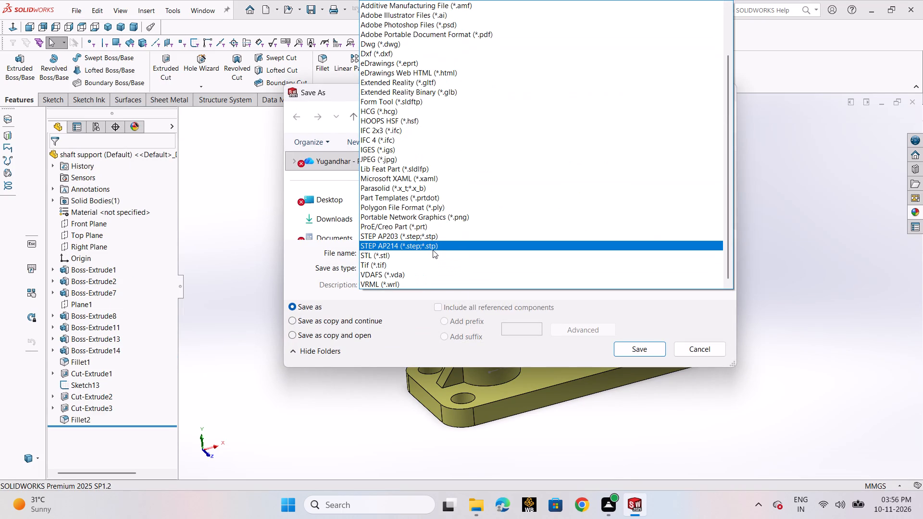
pyautogui.scroll(-4, 424, 250)
pyautogui.click(422, 238)
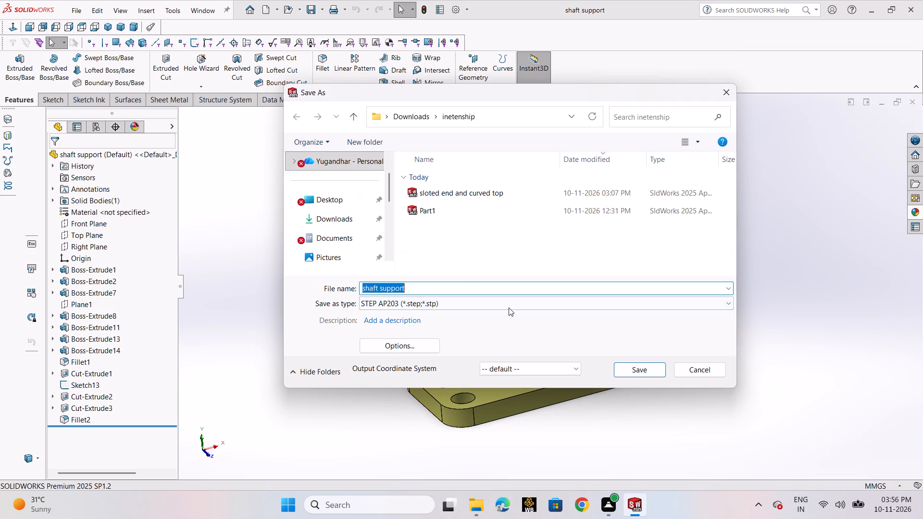
pyautogui.click(647, 374)
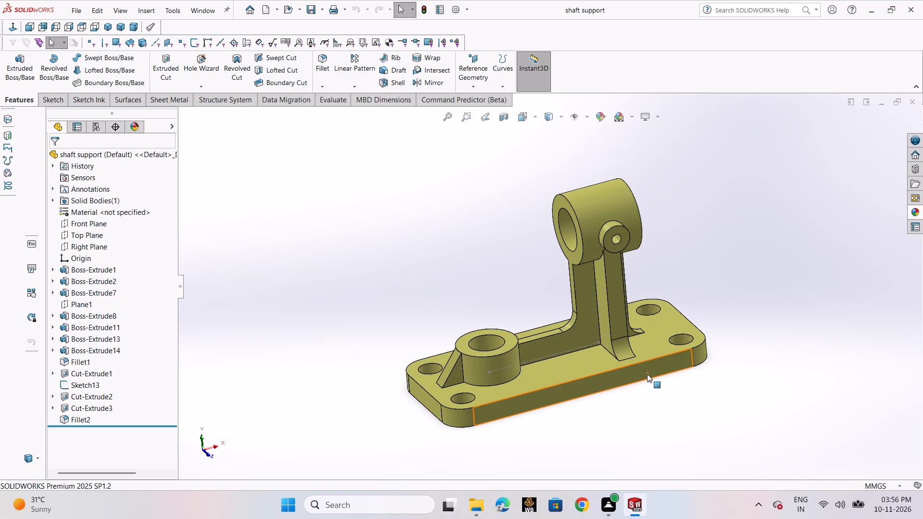